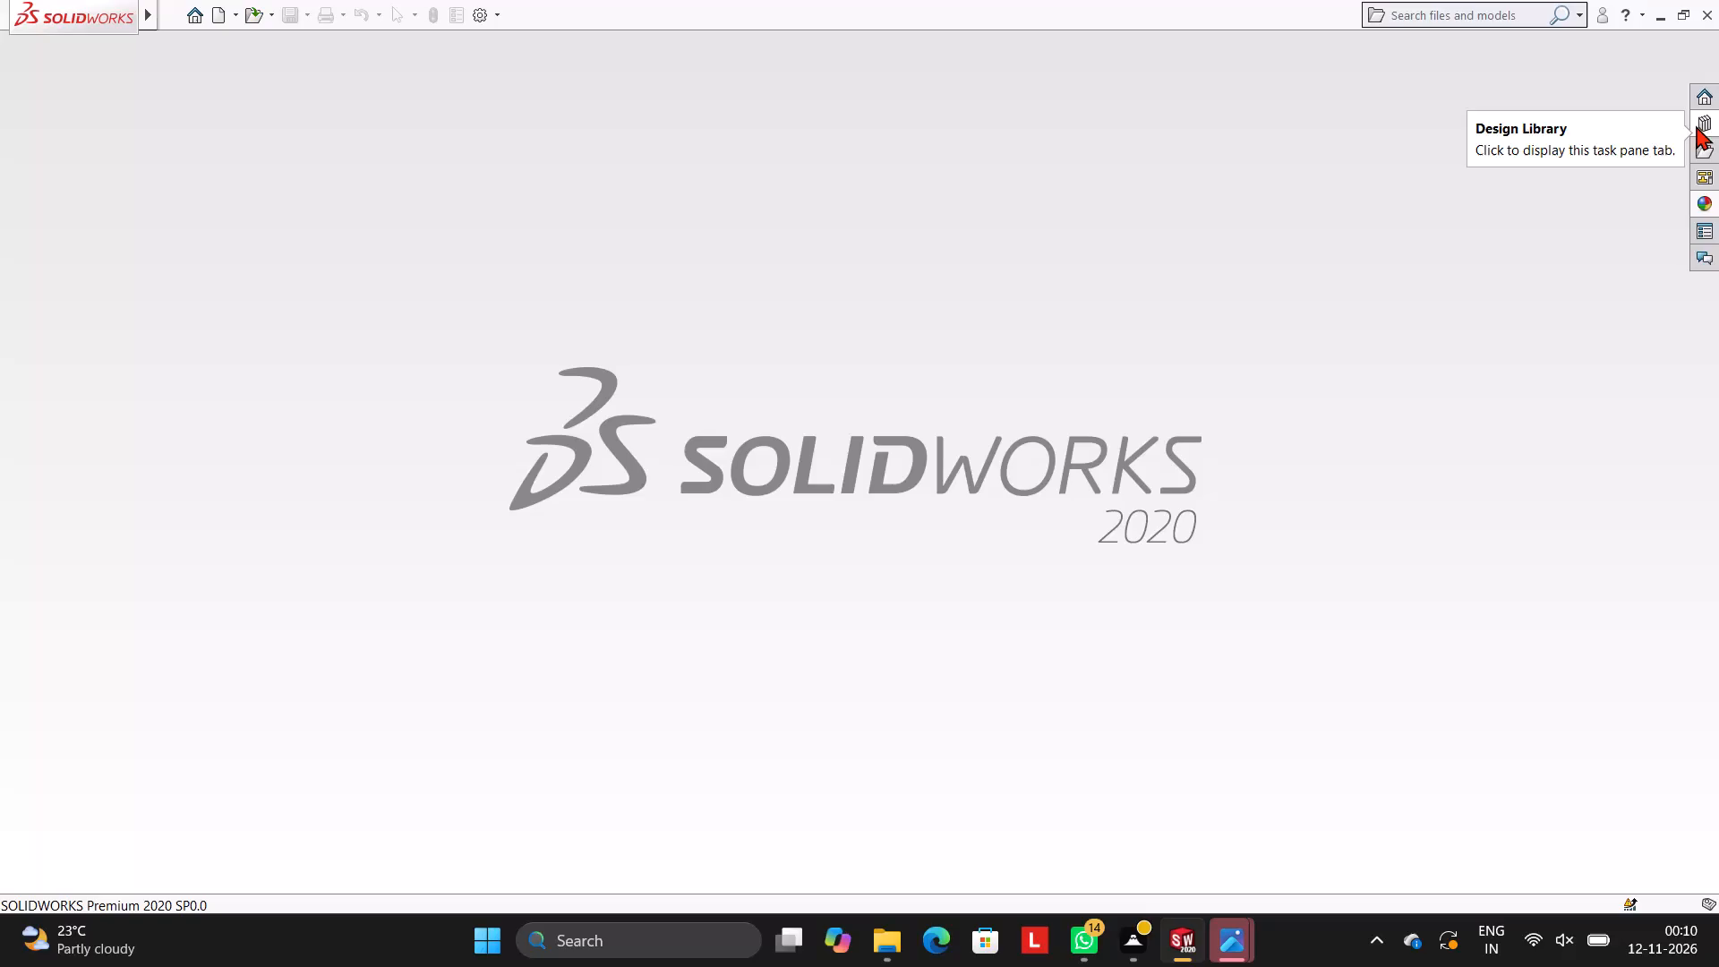
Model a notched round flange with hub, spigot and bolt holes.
Create a new part document.
{"action": "left_click", "coordinate": [223, 8]}
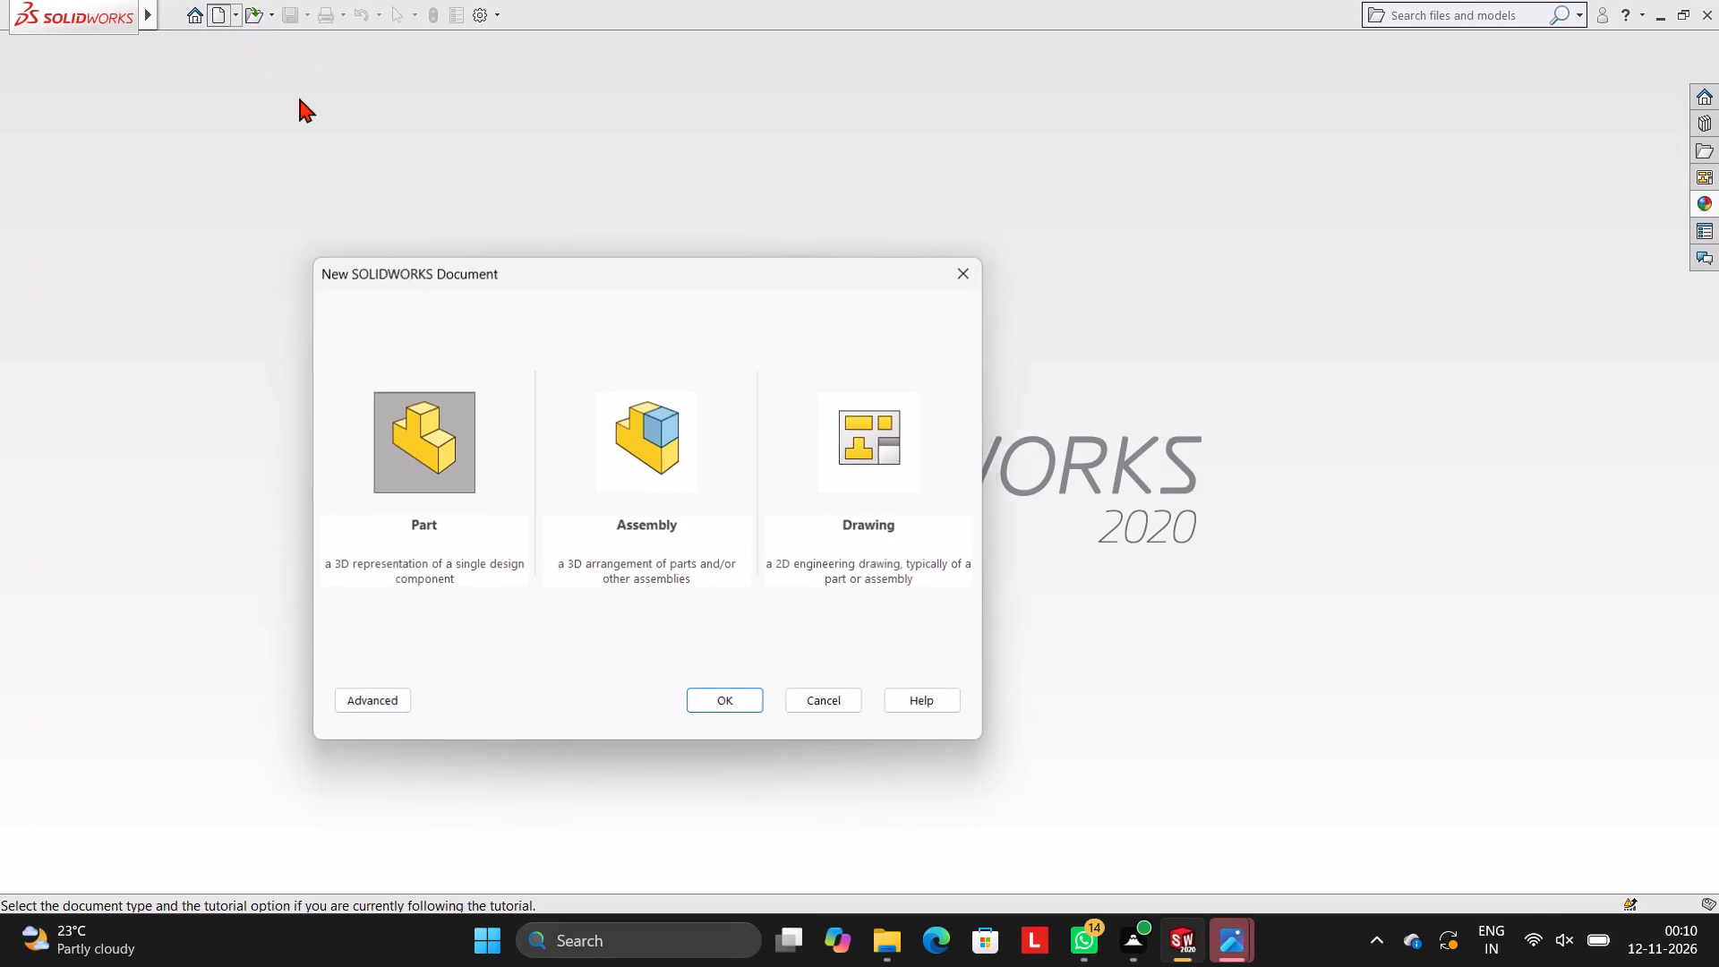
{"action": "left_click", "coordinate": [723, 708]}
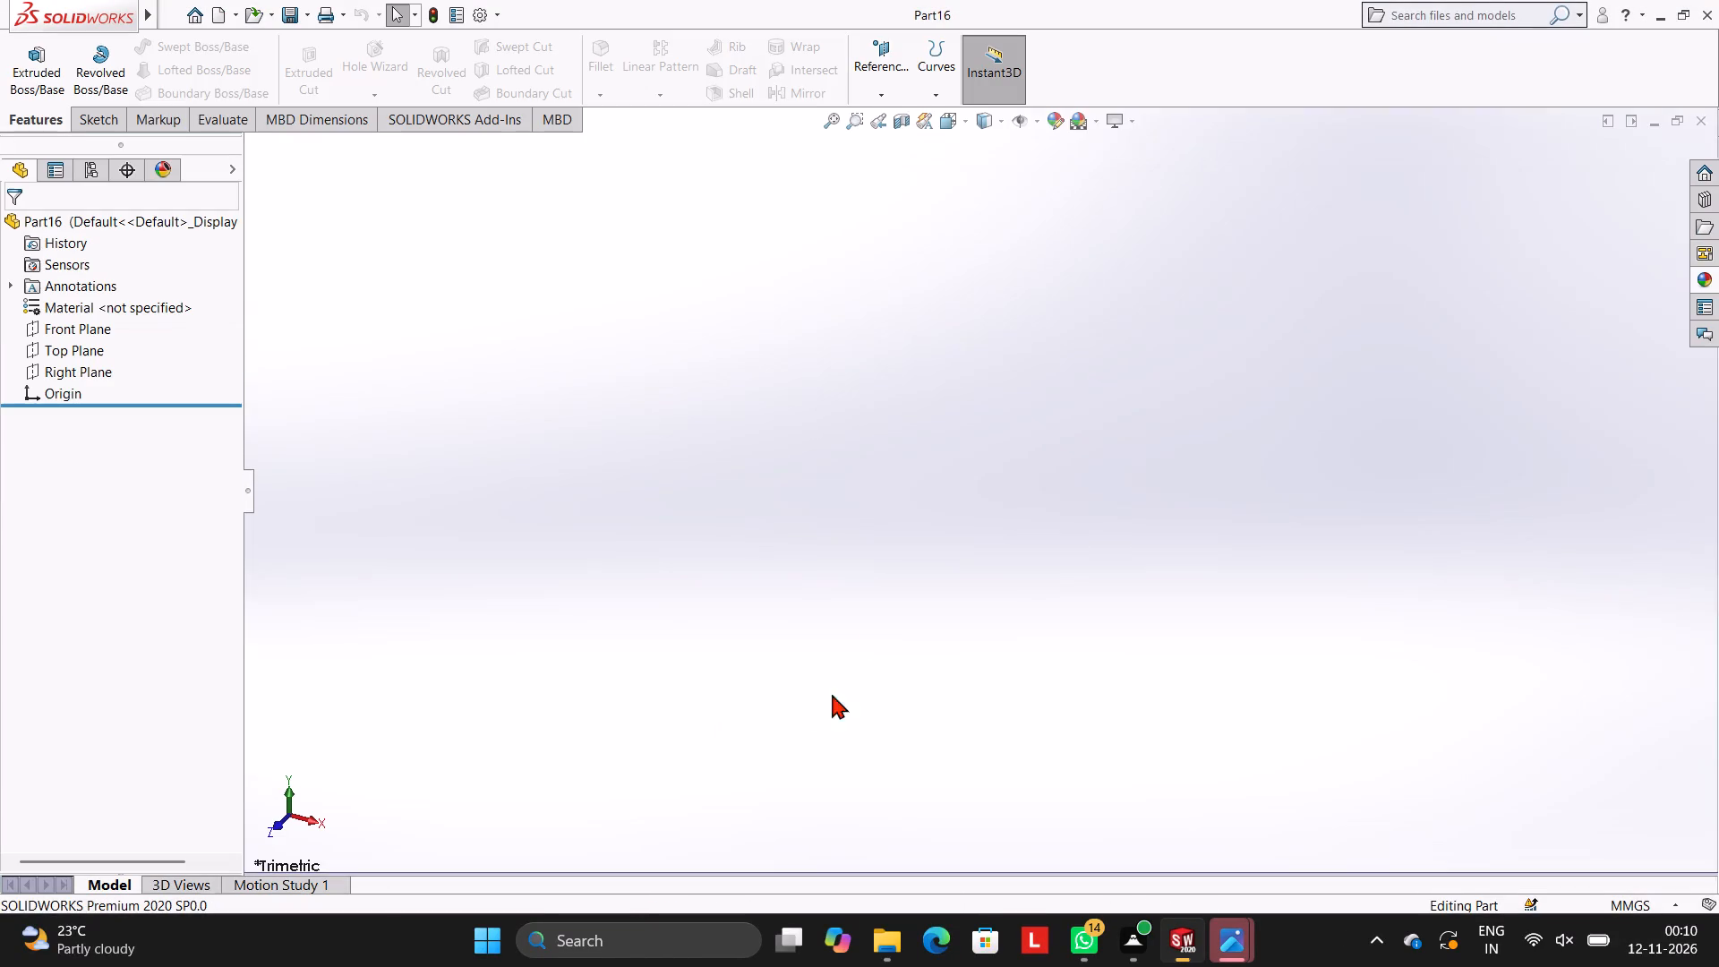
Sketch a 48 mm diameter circle centred on the origin on the Front Plane.
{"action": "left_click", "coordinate": [86, 321]}
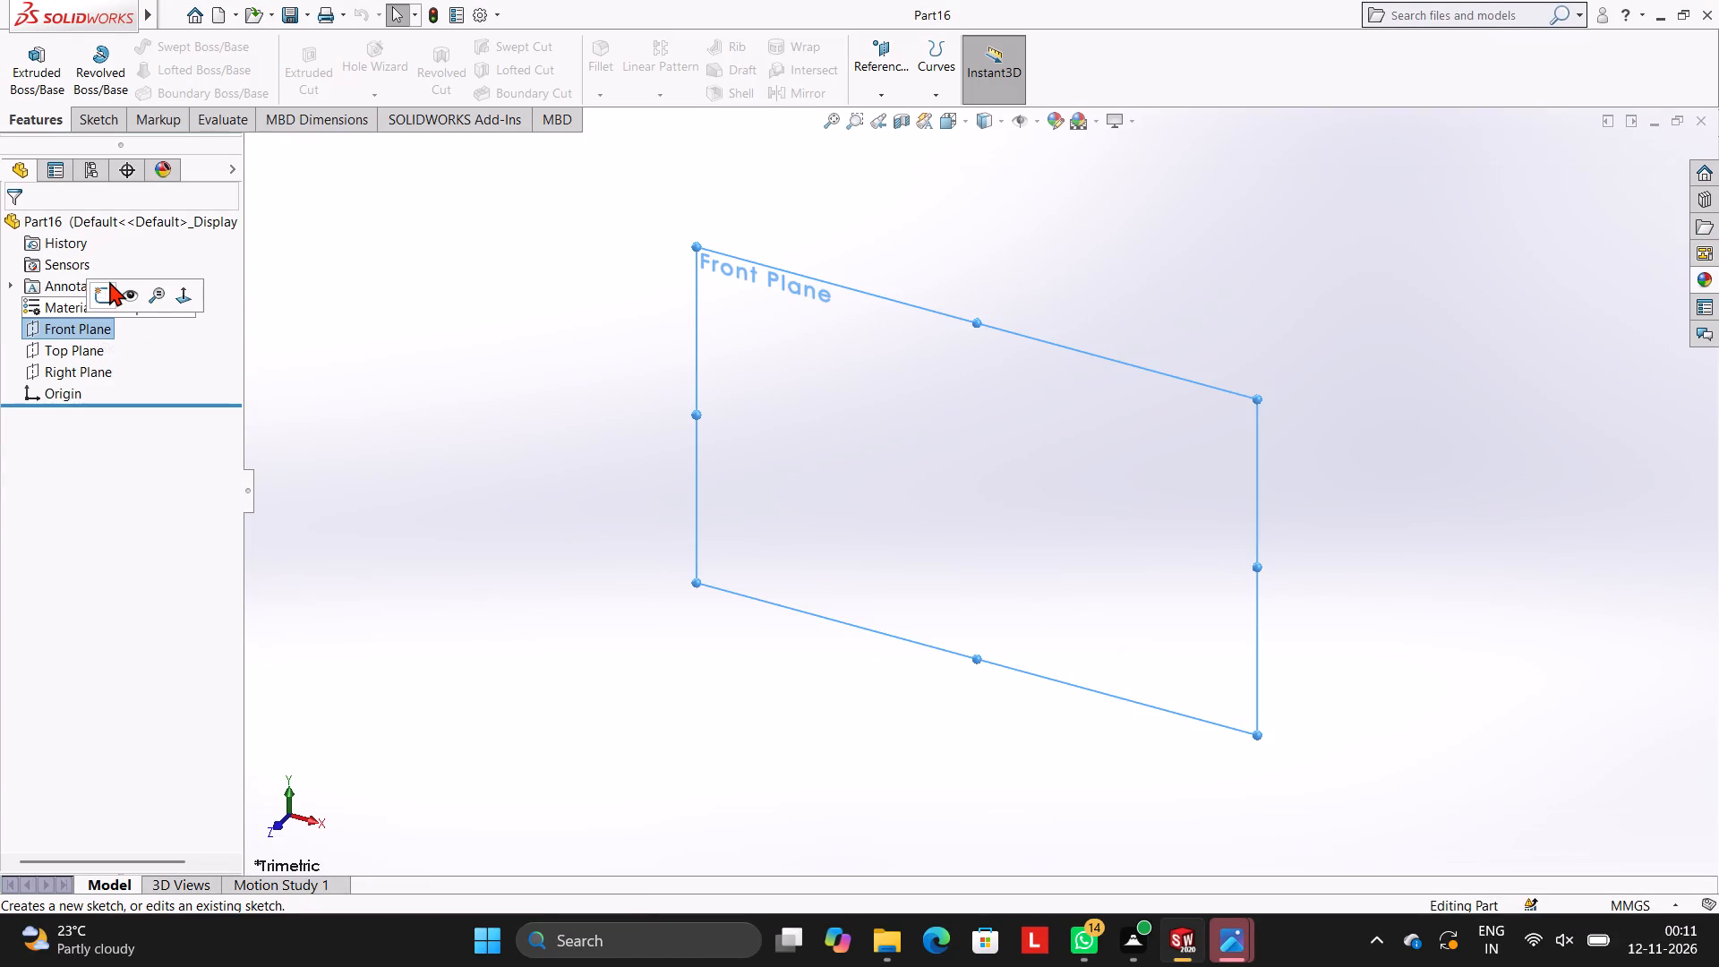
{"action": "left_click", "coordinate": [103, 285]}
{"action": "left_click", "coordinate": [773, 396]}
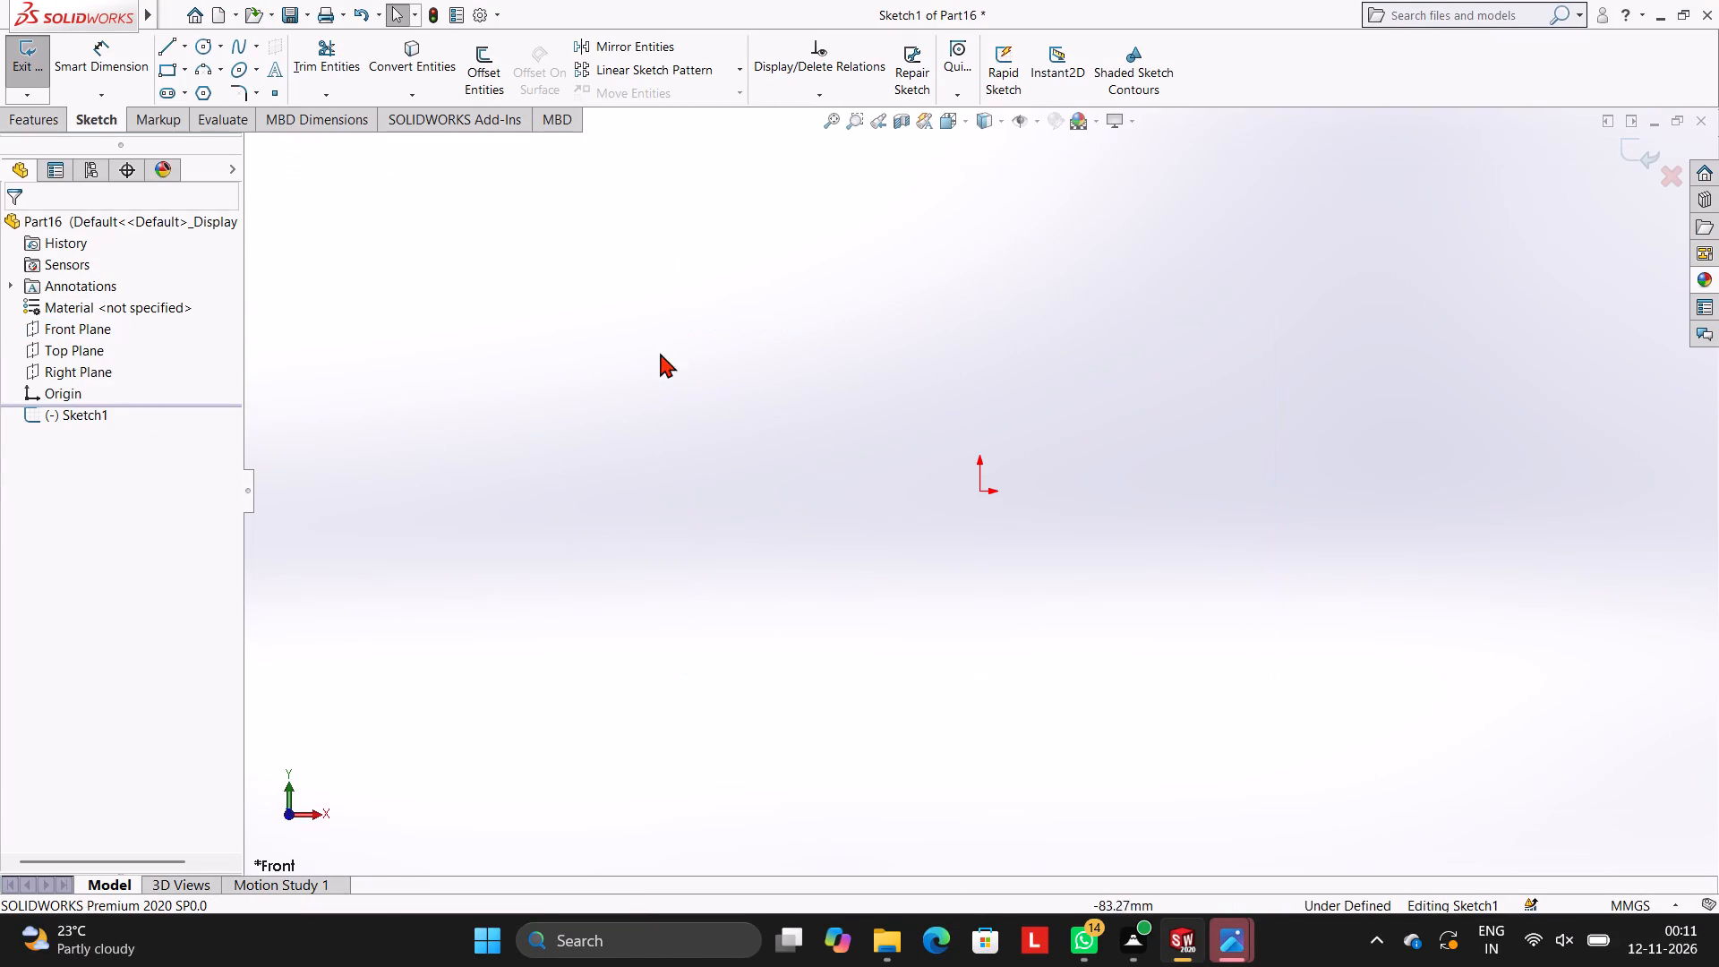
{"action": "left_click", "coordinate": [204, 43]}
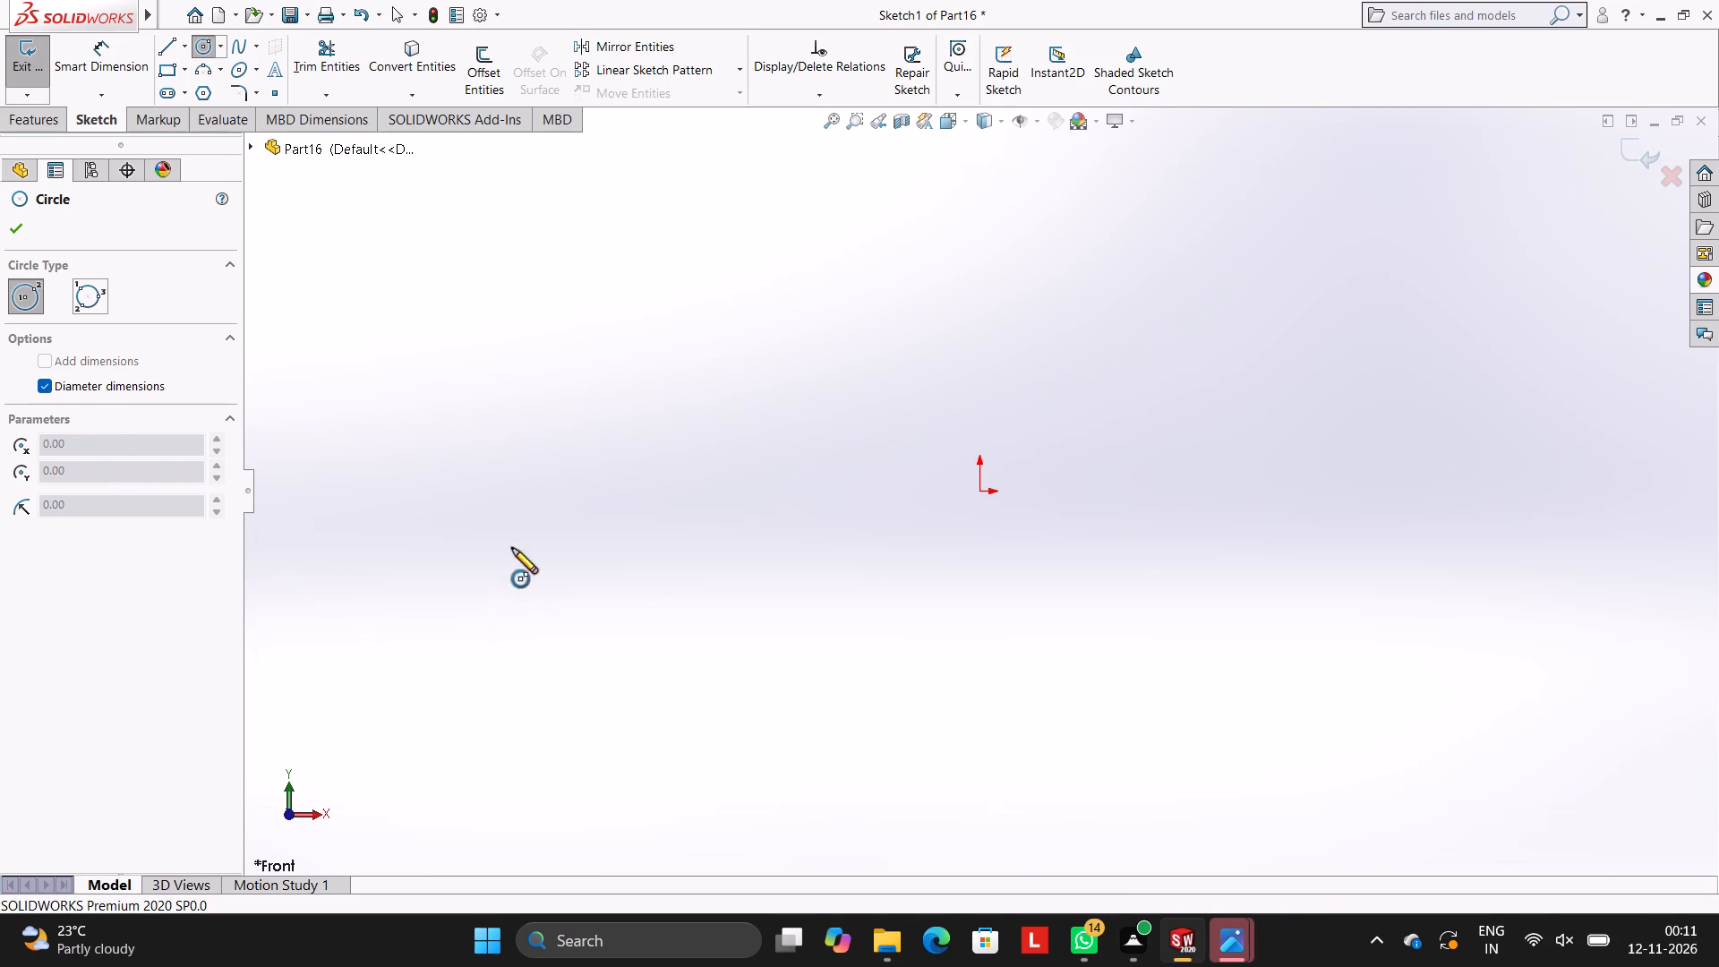
{"action": "left_click", "coordinate": [978, 491]}
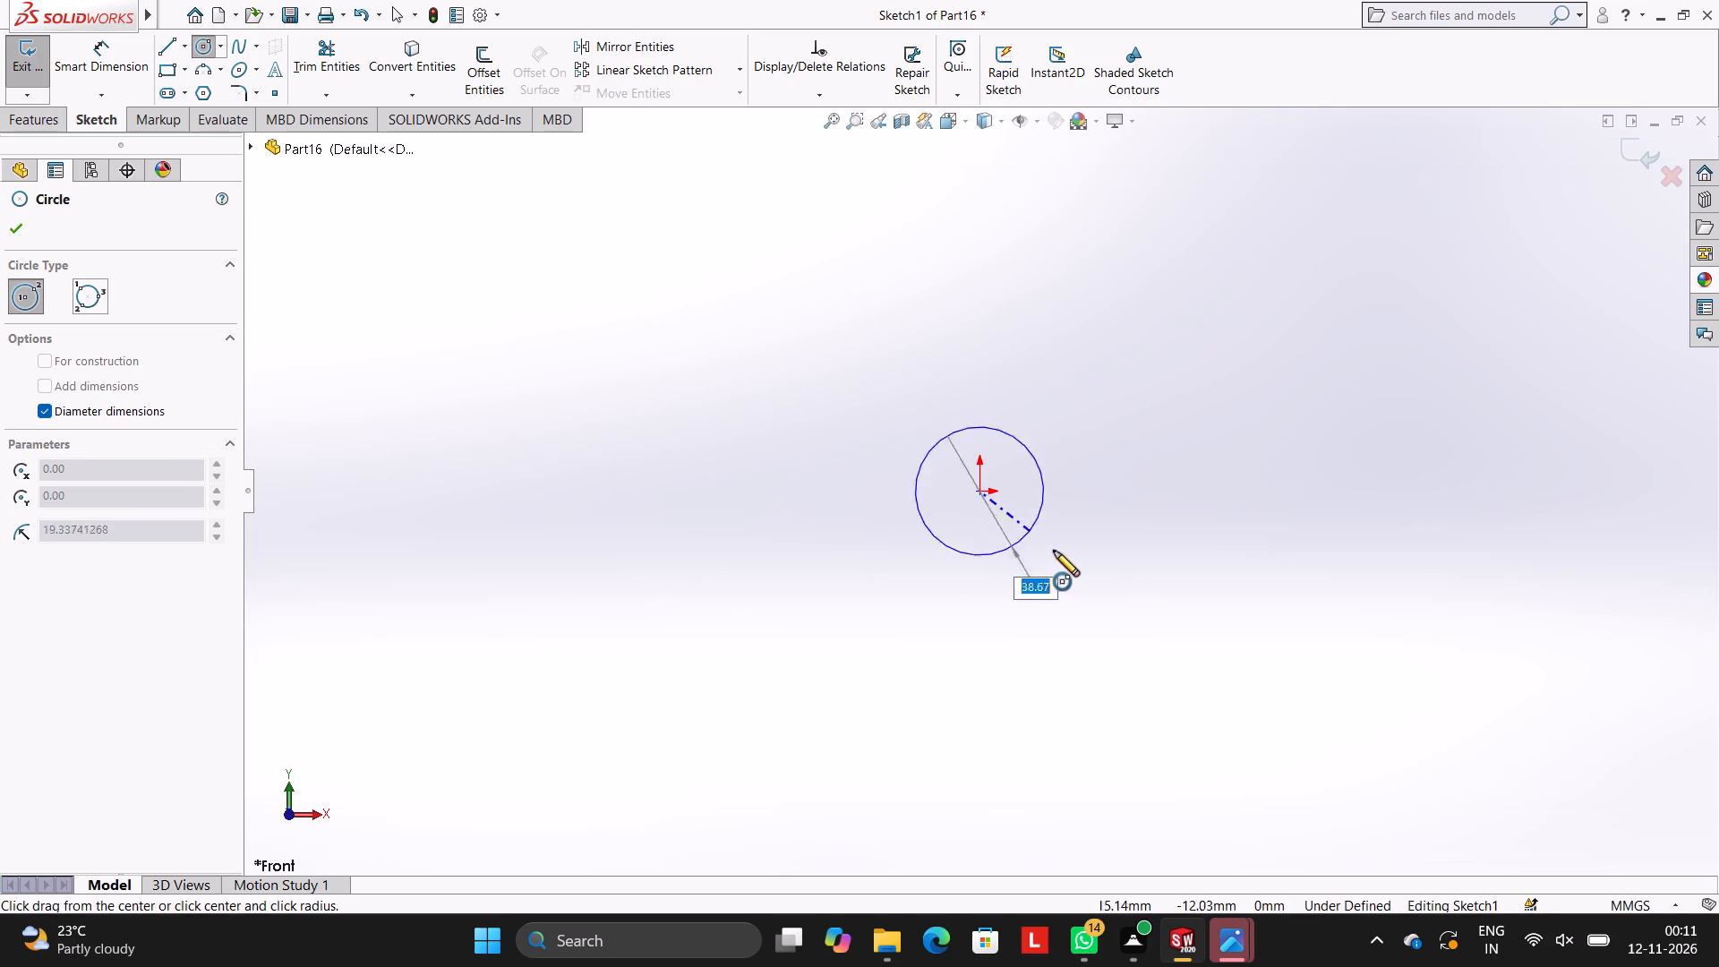
{"action": "type", "text": "48"}
{"action": "key", "text": "Return"}
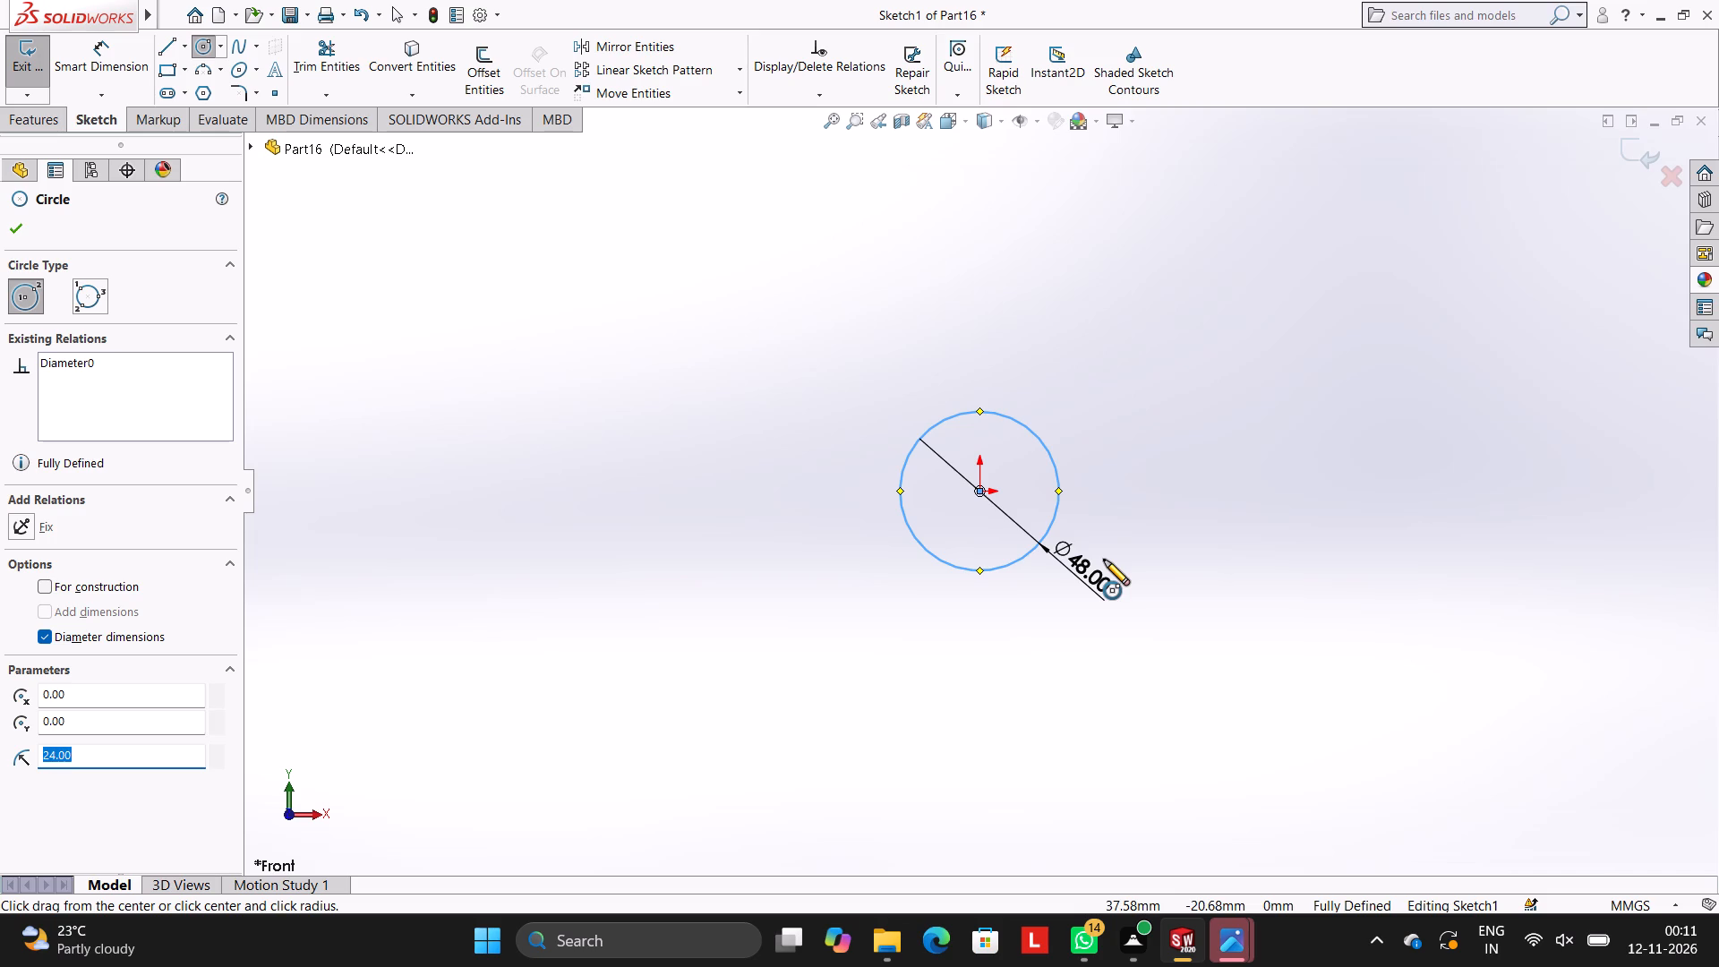
{"action": "key", "text": "Escape"}
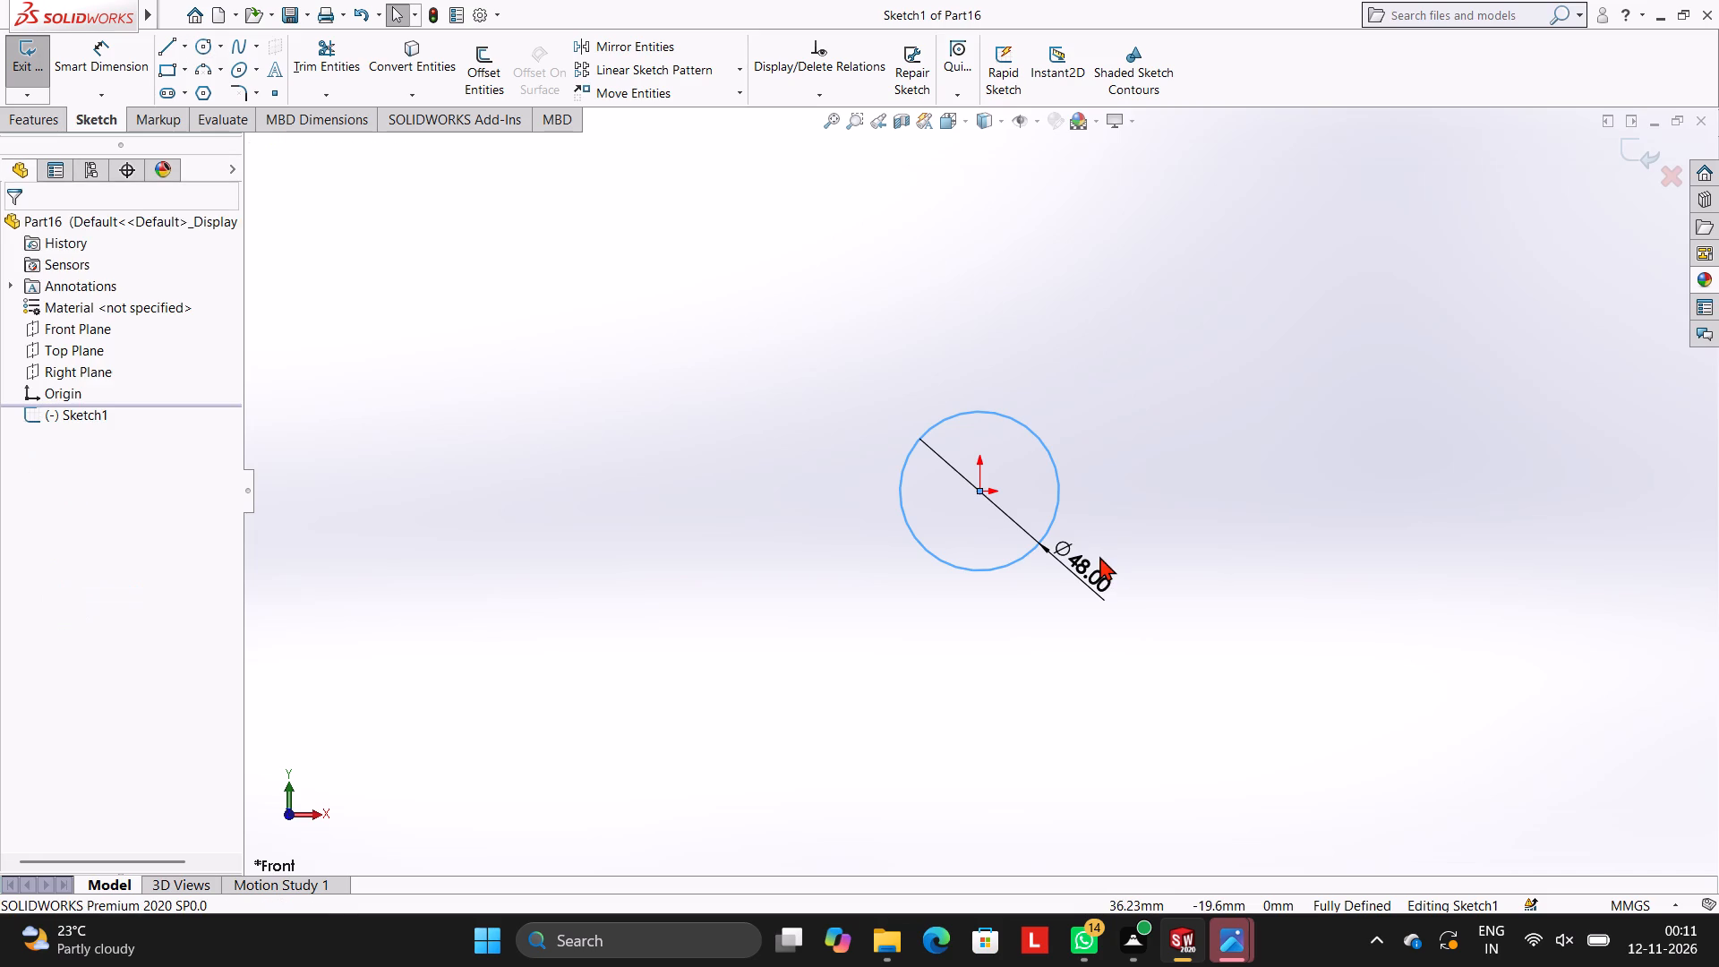
{"action": "key", "text": "Escape"}
Extrude the 48 mm circle as a blind boss 4 mm deep to form the base disc.
{"action": "scroll", "coordinate": [911, 468], "scroll_direction": "down", "scroll_amount": 2}
{"action": "scroll", "coordinate": [1057, 518], "scroll_direction": "up", "scroll_amount": 2}
{"action": "scroll", "coordinate": [1064, 516], "scroll_direction": "down", "scroll_amount": 3}
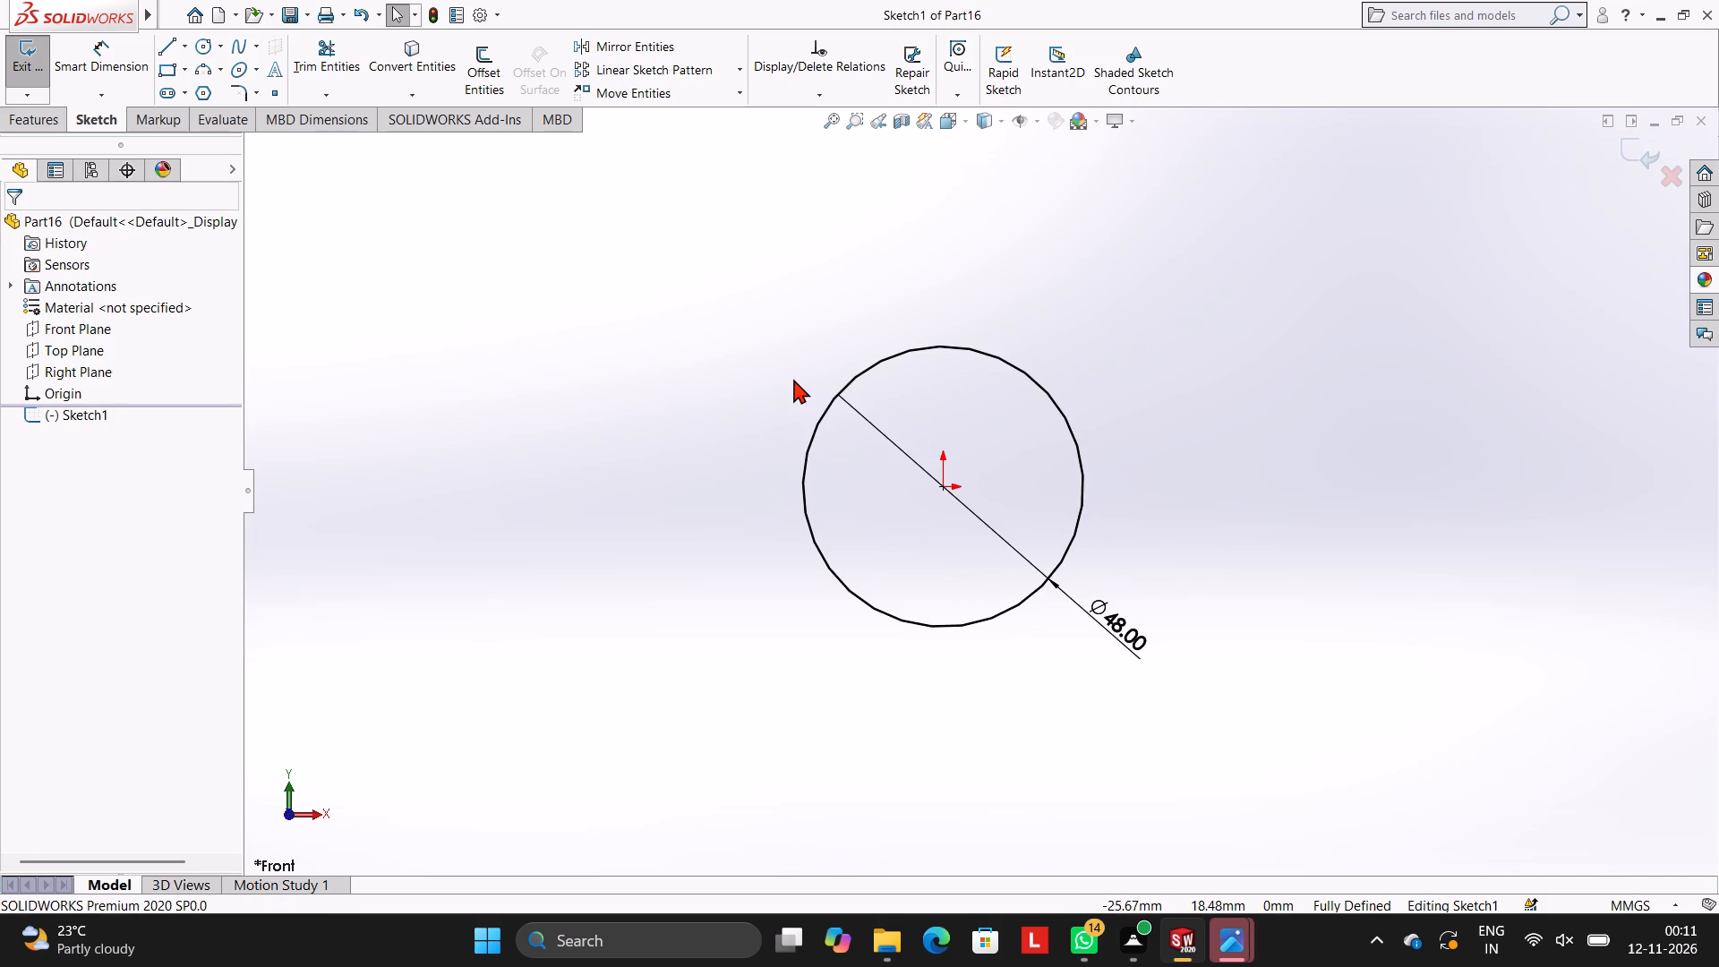
{"action": "scroll", "coordinate": [1037, 471], "scroll_direction": "down", "scroll_amount": 2}
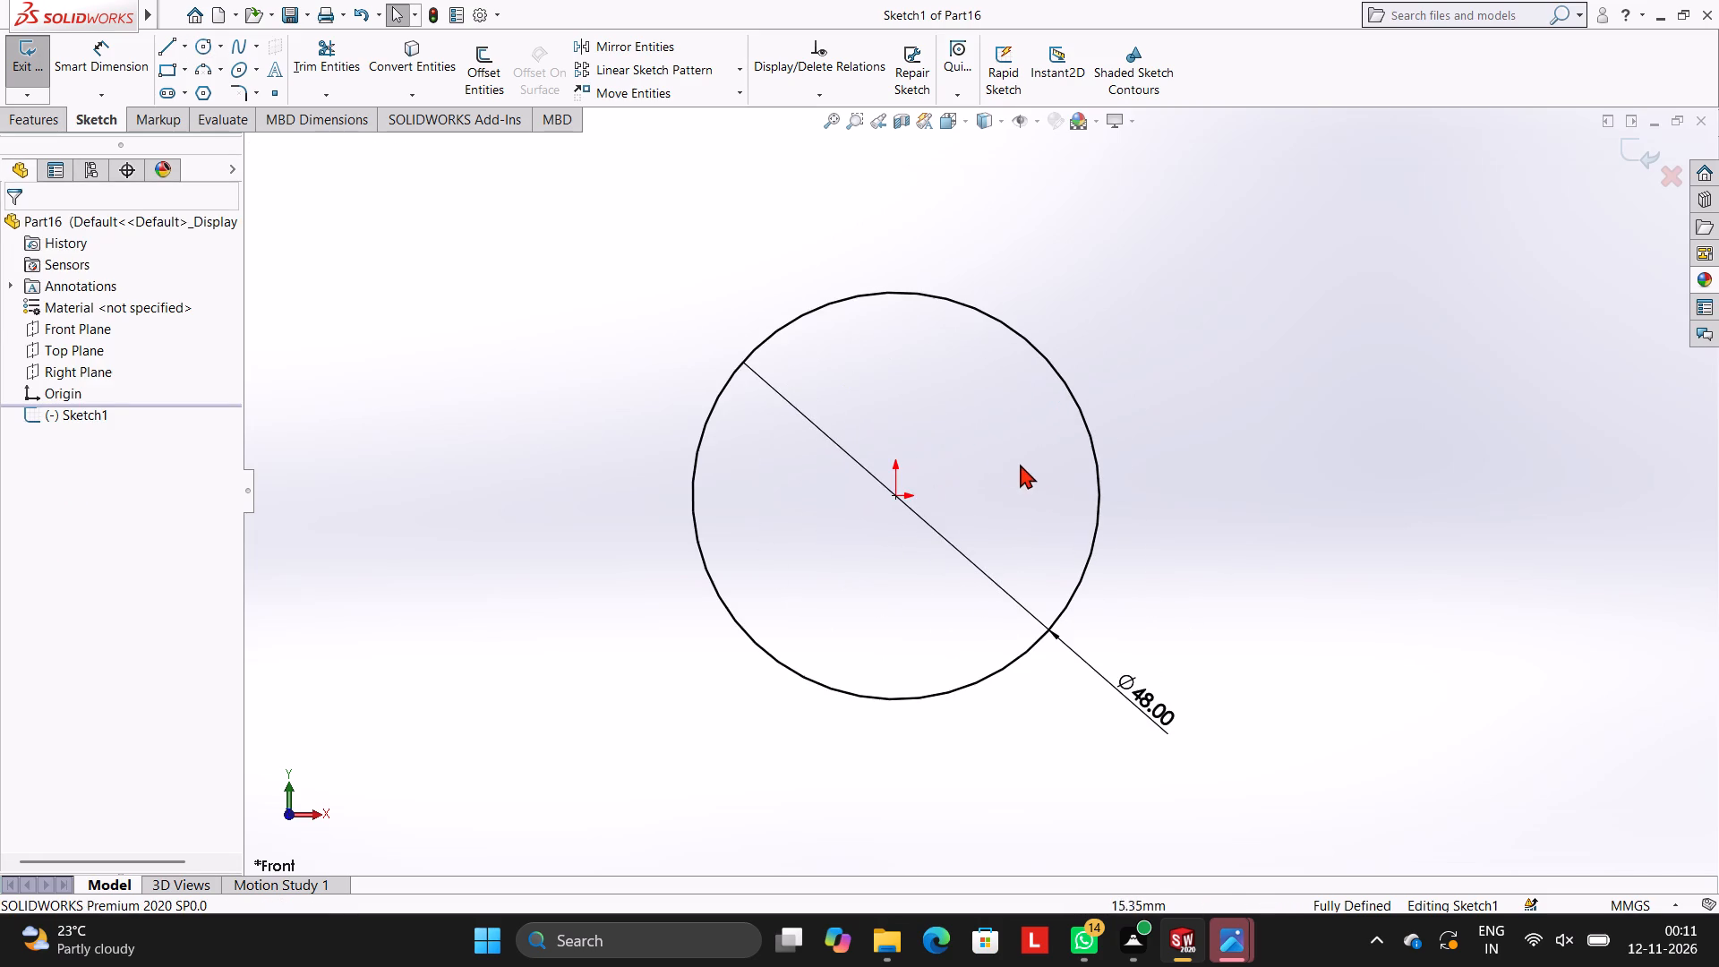
{"action": "left_click", "coordinate": [44, 117]}
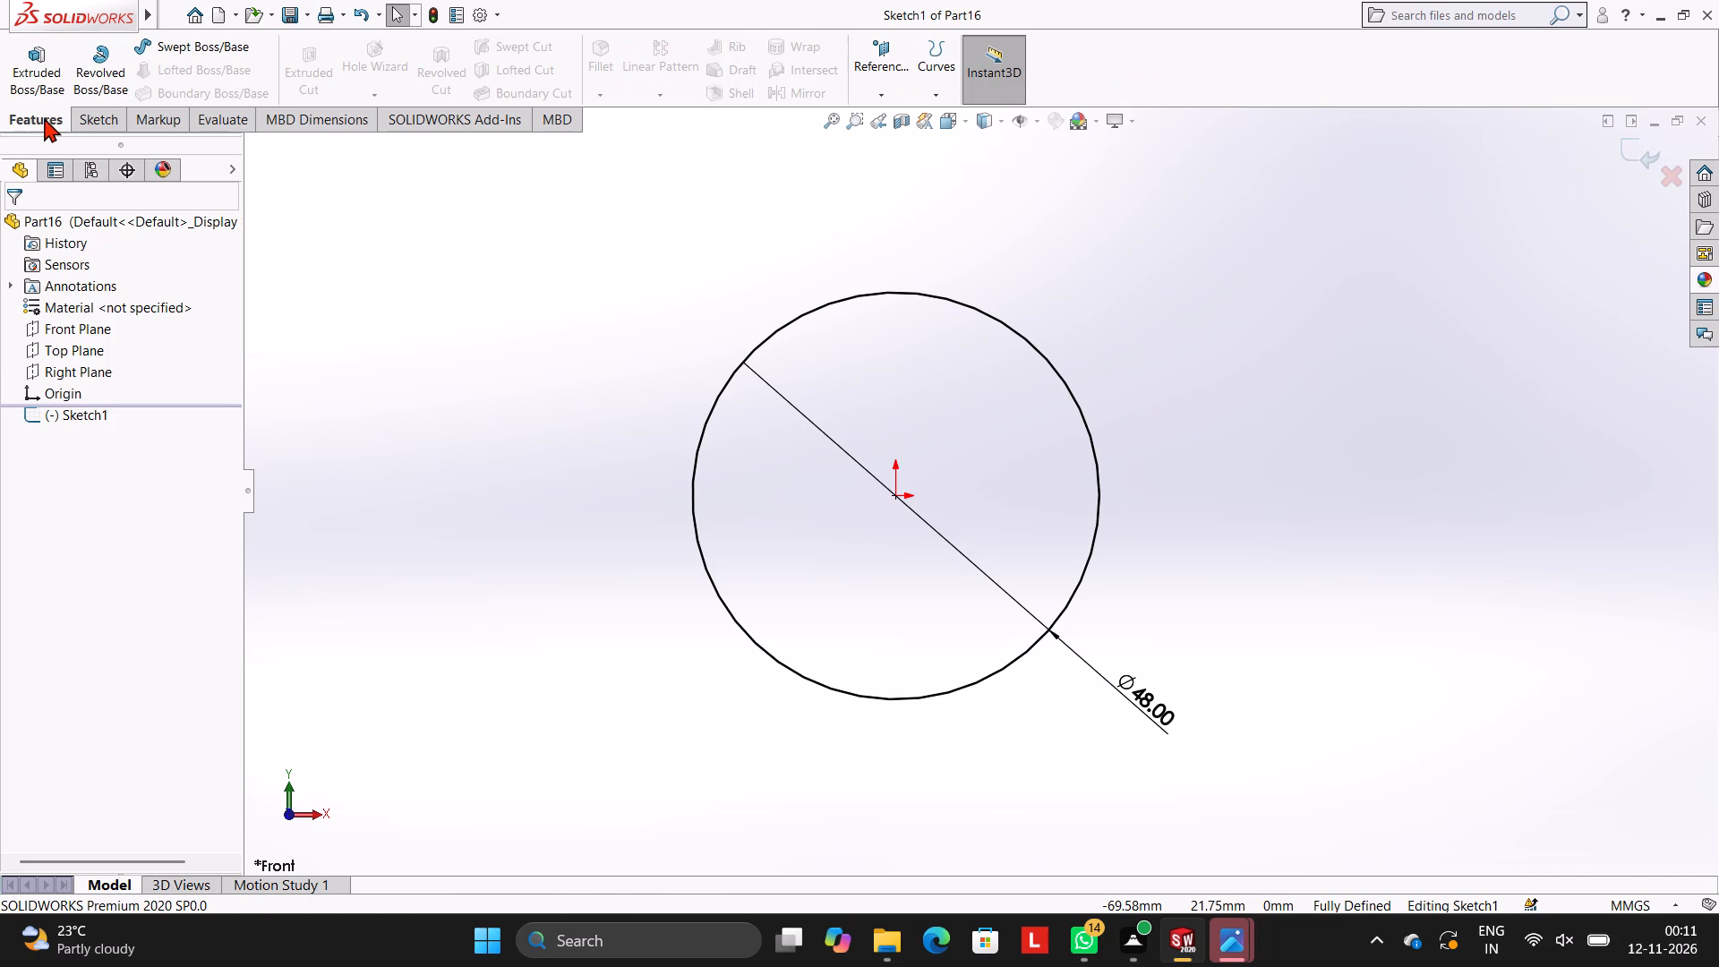
{"action": "left_click", "coordinate": [40, 56]}
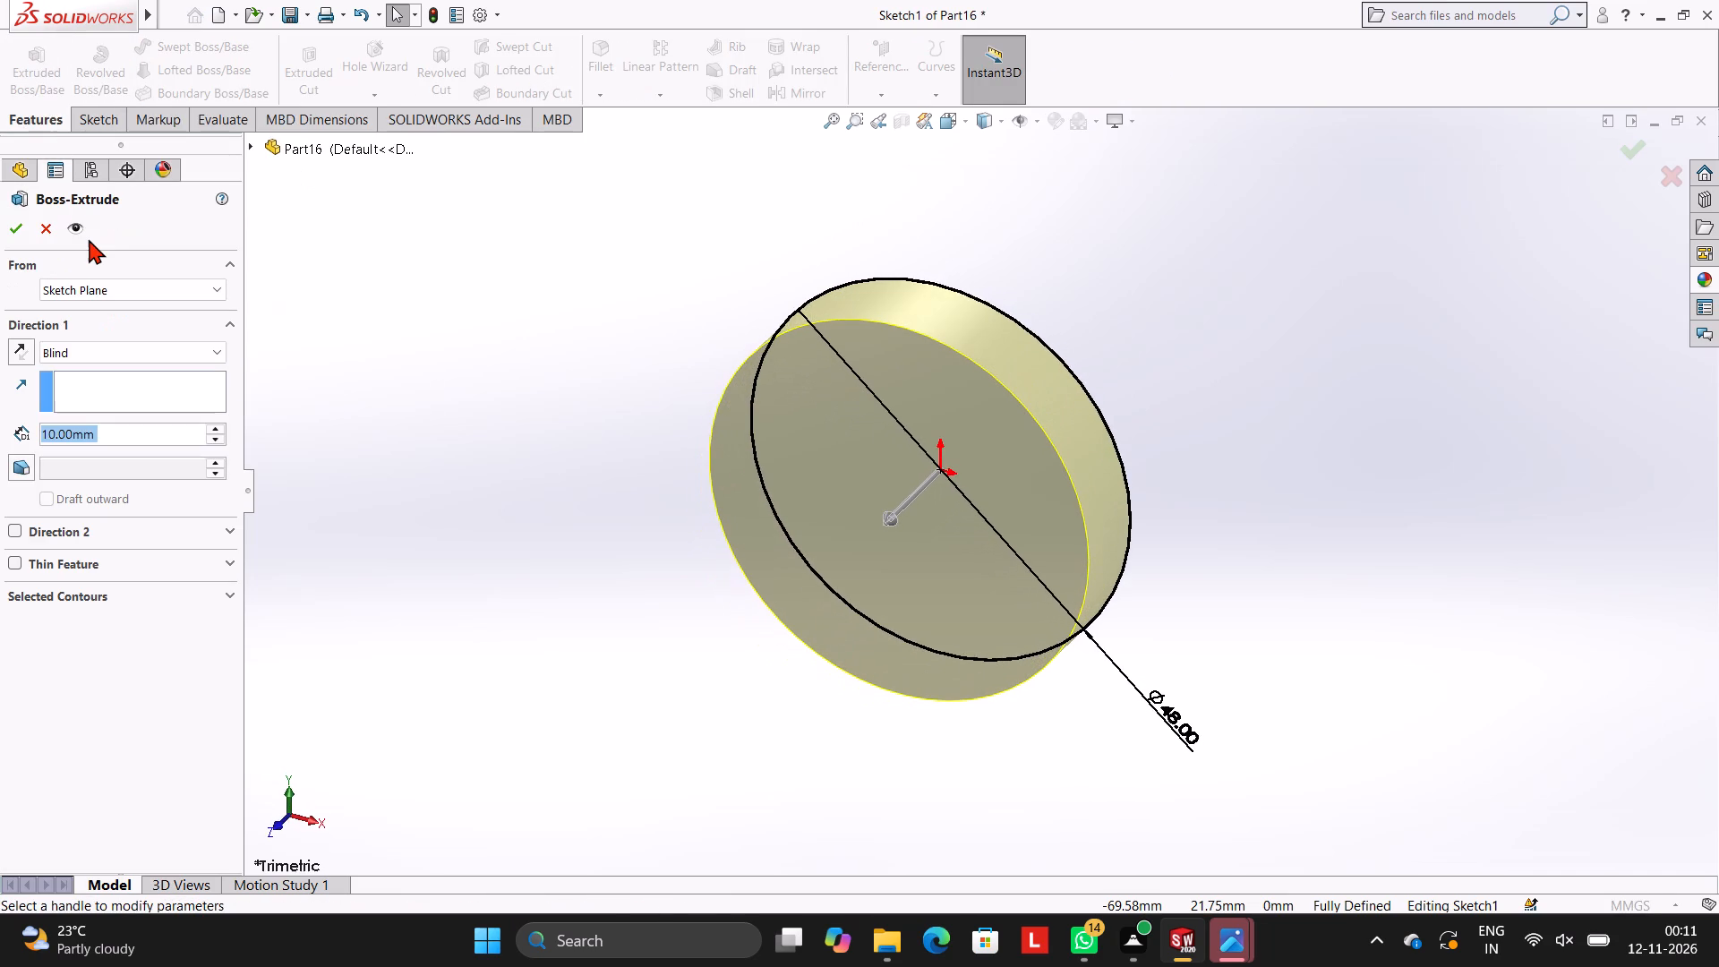
{"action": "key", "text": "4"}
{"action": "key", "text": "Return"}
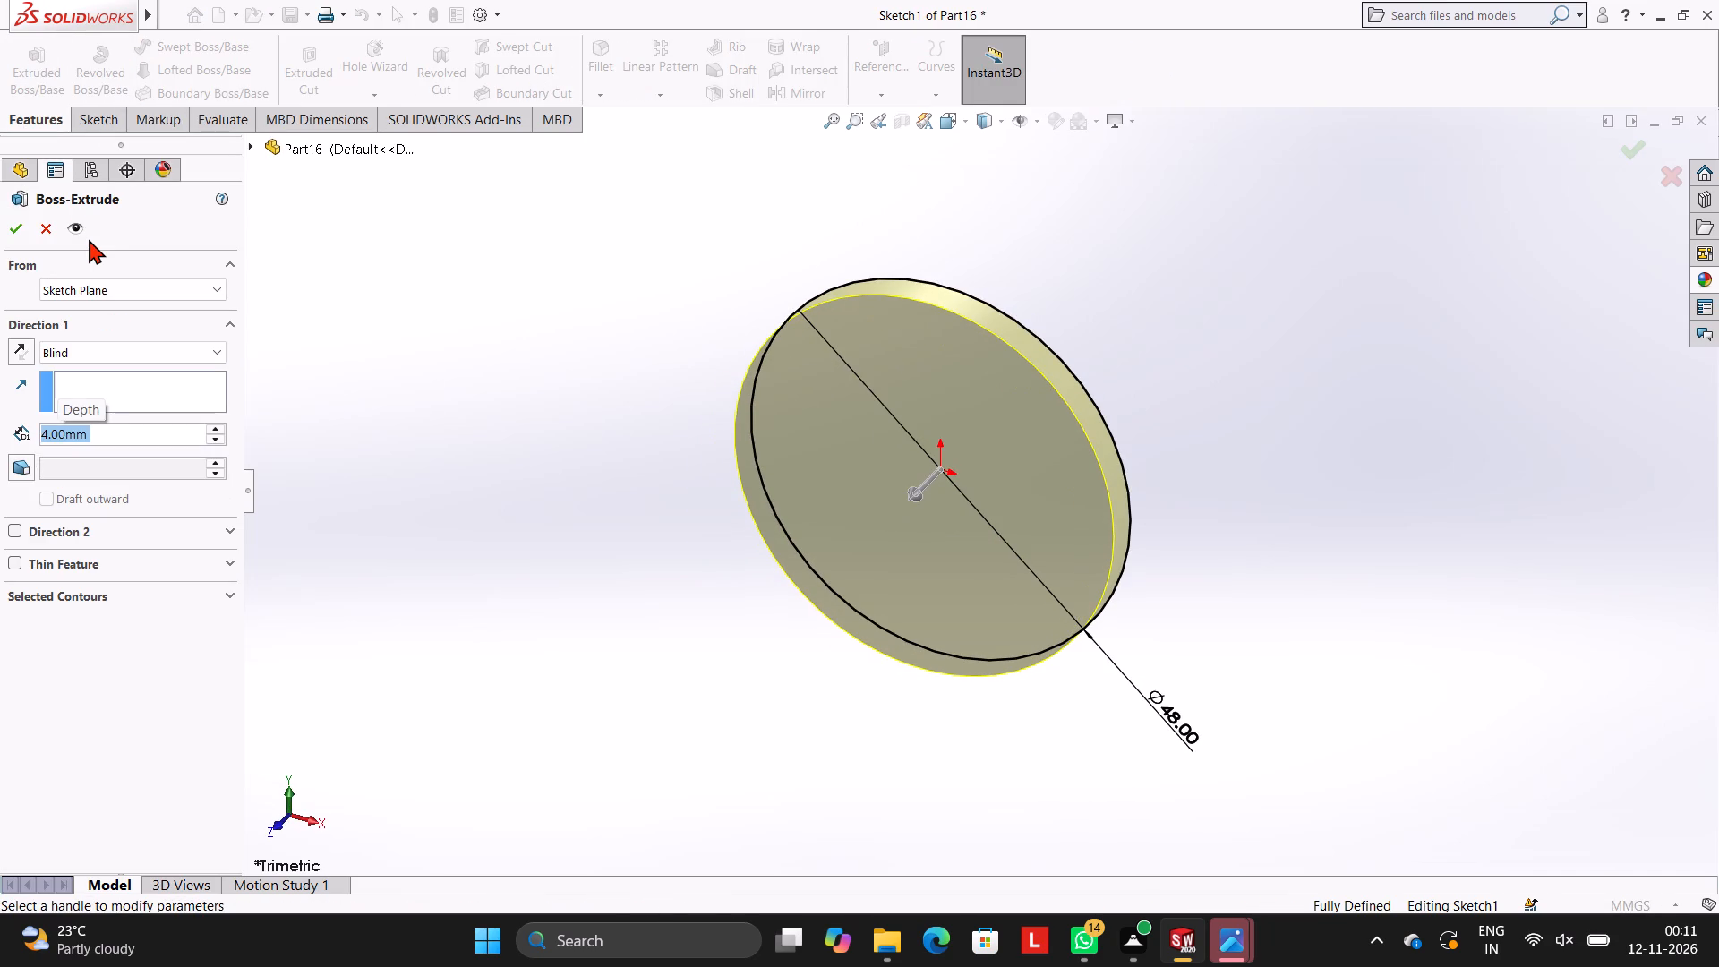
{"action": "left_click", "coordinate": [9, 219]}
{"action": "left_click", "coordinate": [526, 285]}
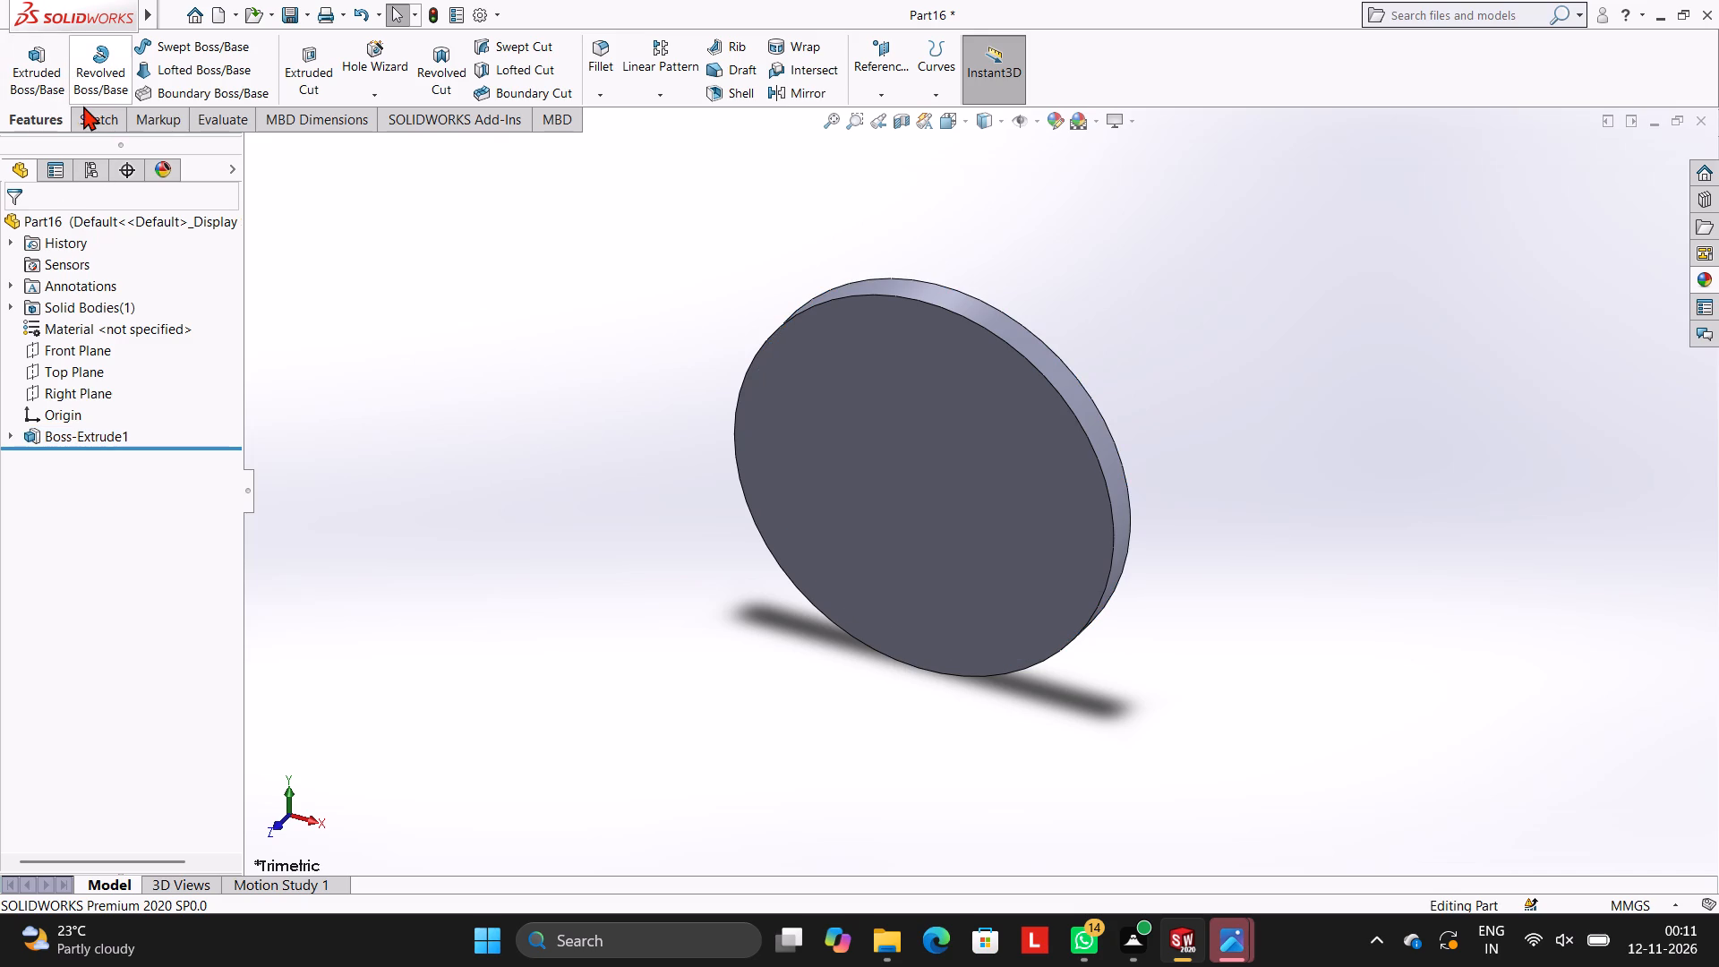
{"action": "key", "text": "Escape"}
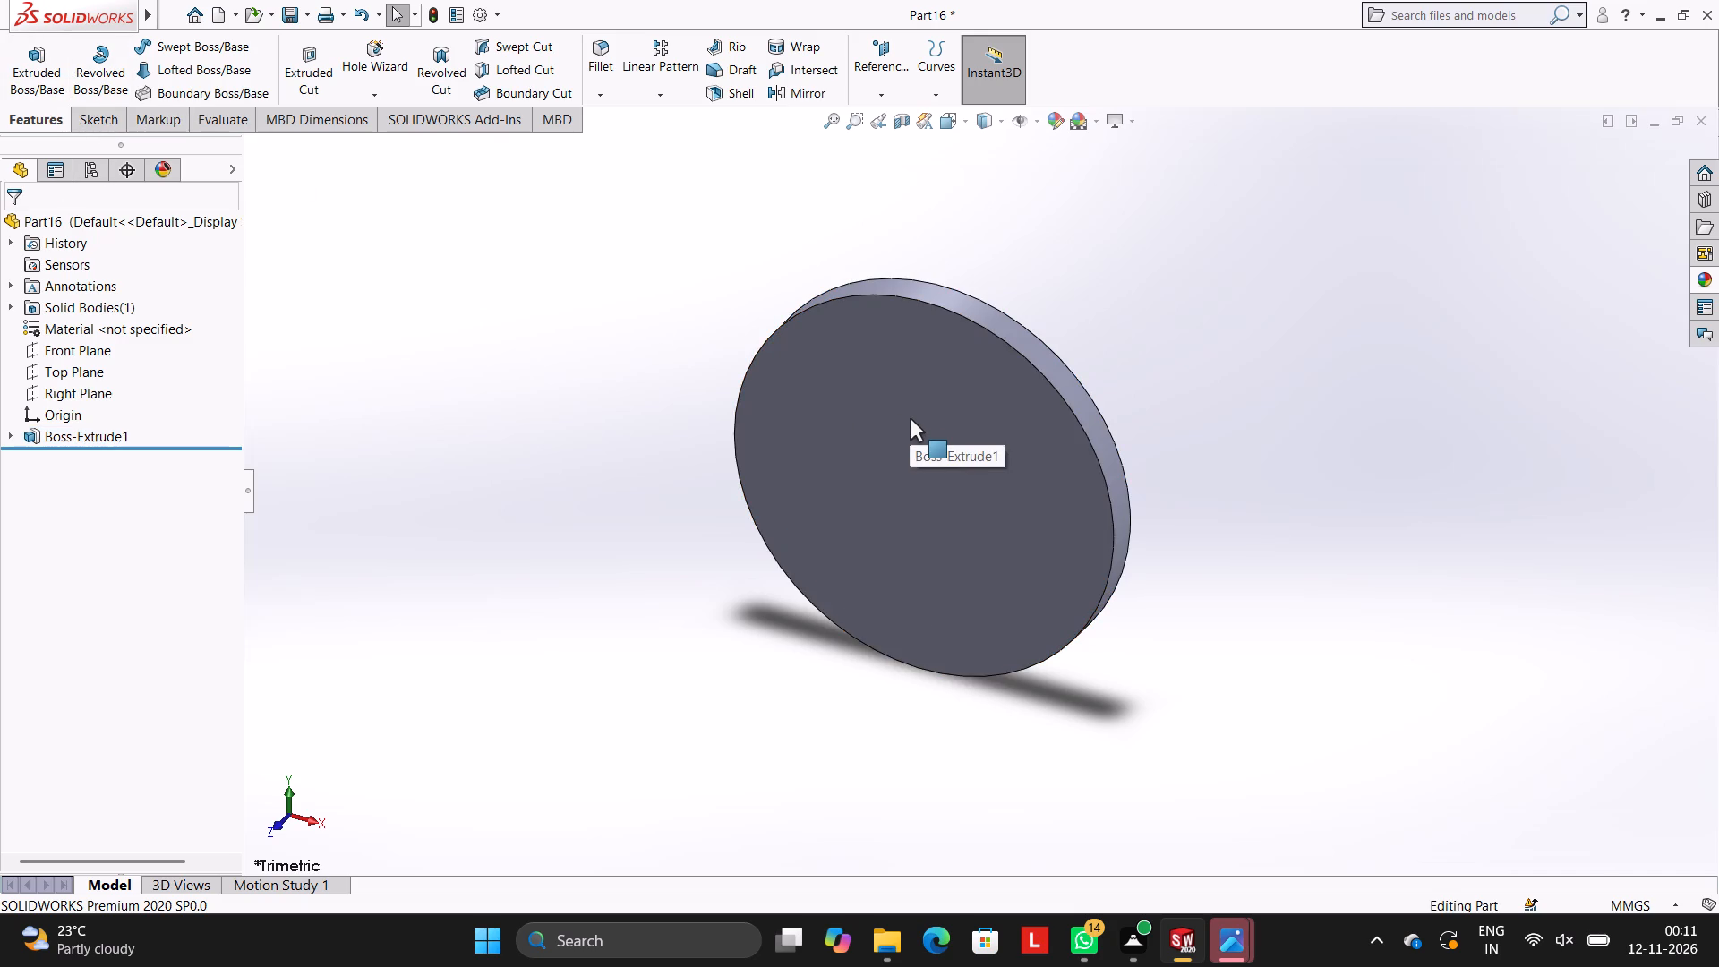
Sketch a 28 mm diameter circle centred on the origin on the disc's front face.
{"action": "left_click", "coordinate": [909, 394]}
{"action": "left_click", "coordinate": [987, 343]}
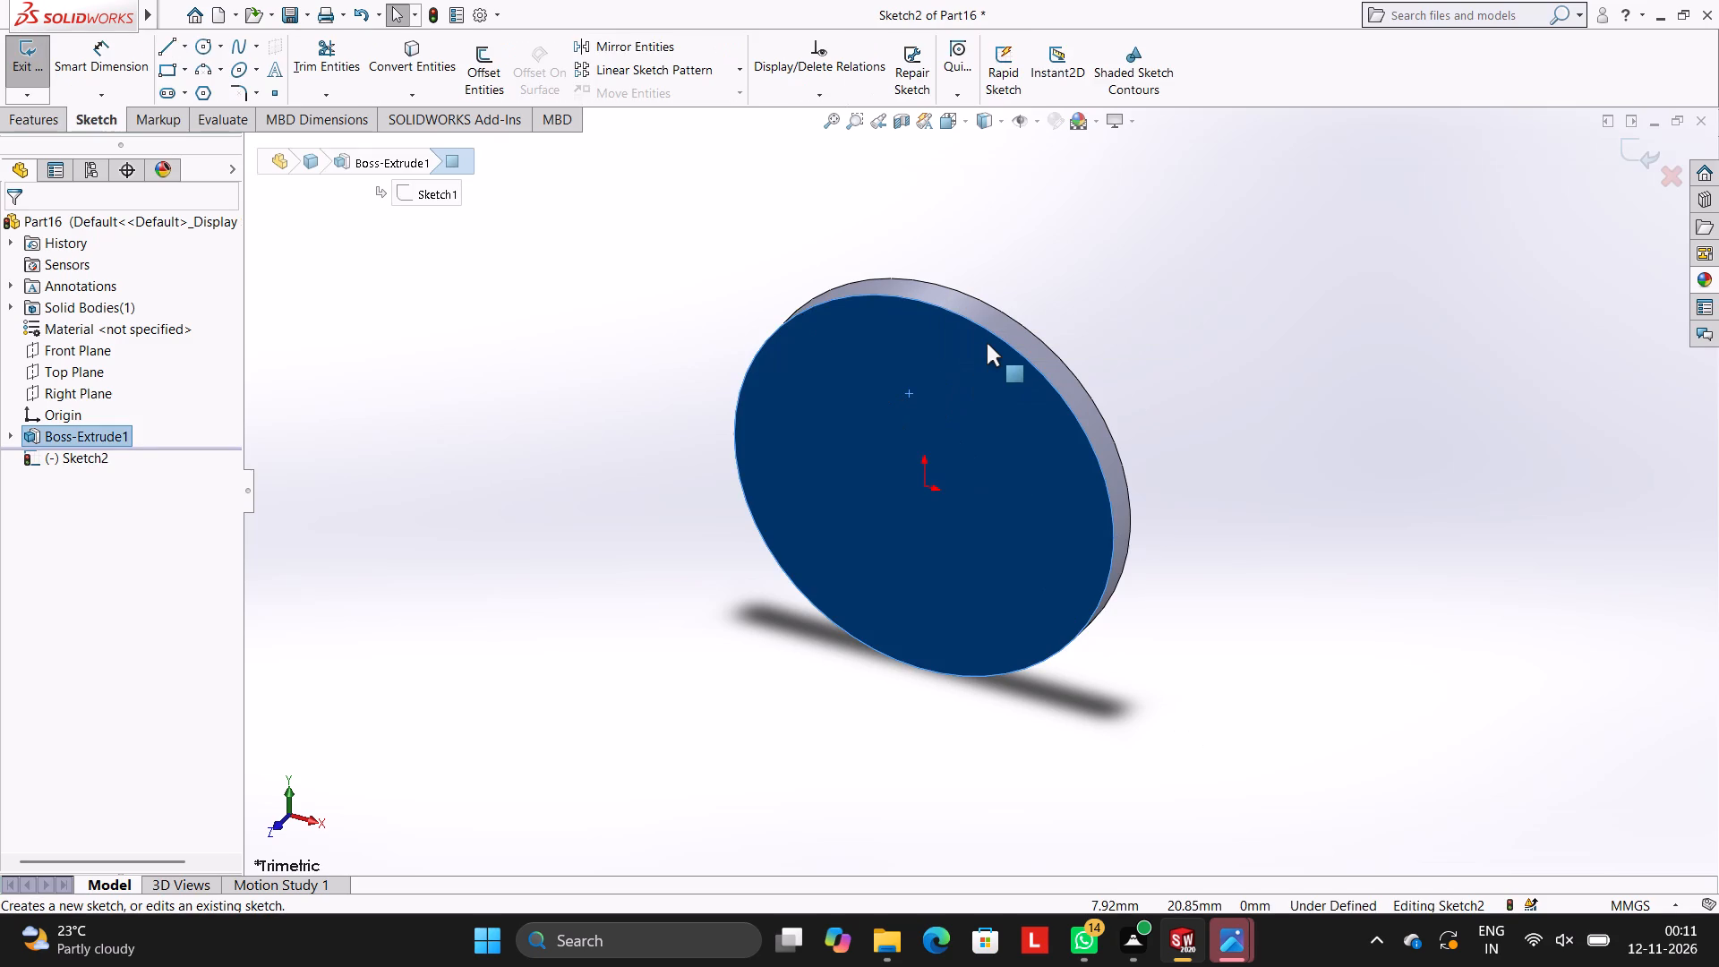
{"action": "key", "text": "ctrl+8"}
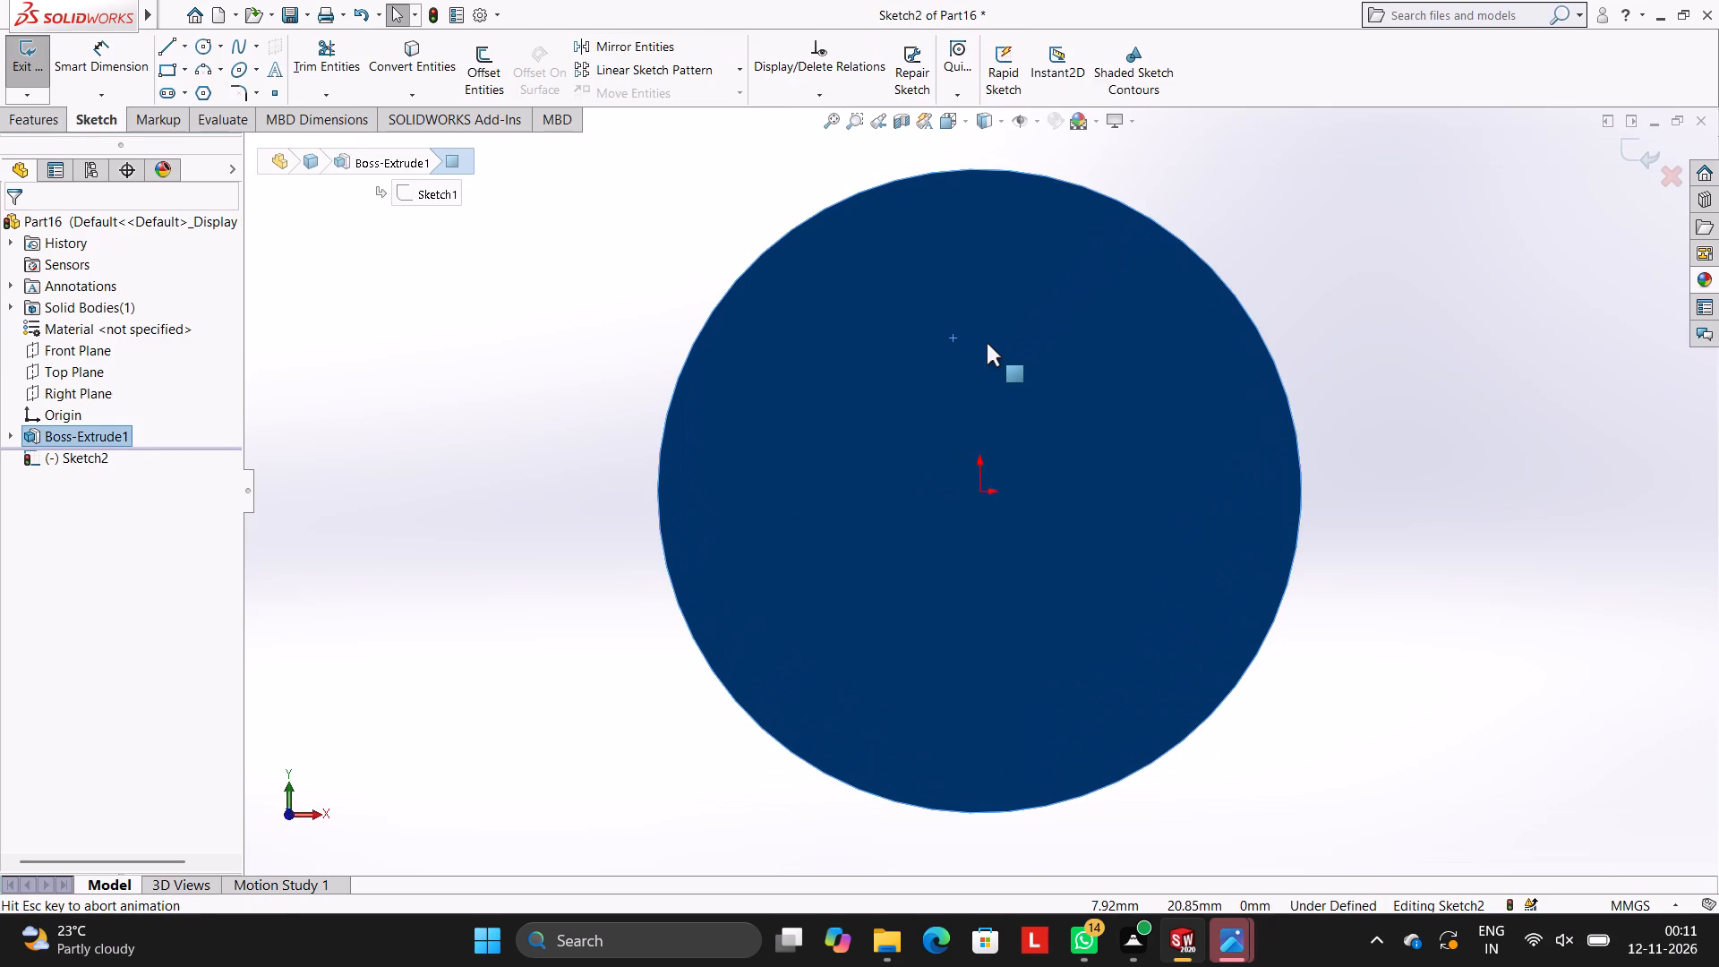
{"action": "left_click", "coordinate": [201, 52]}
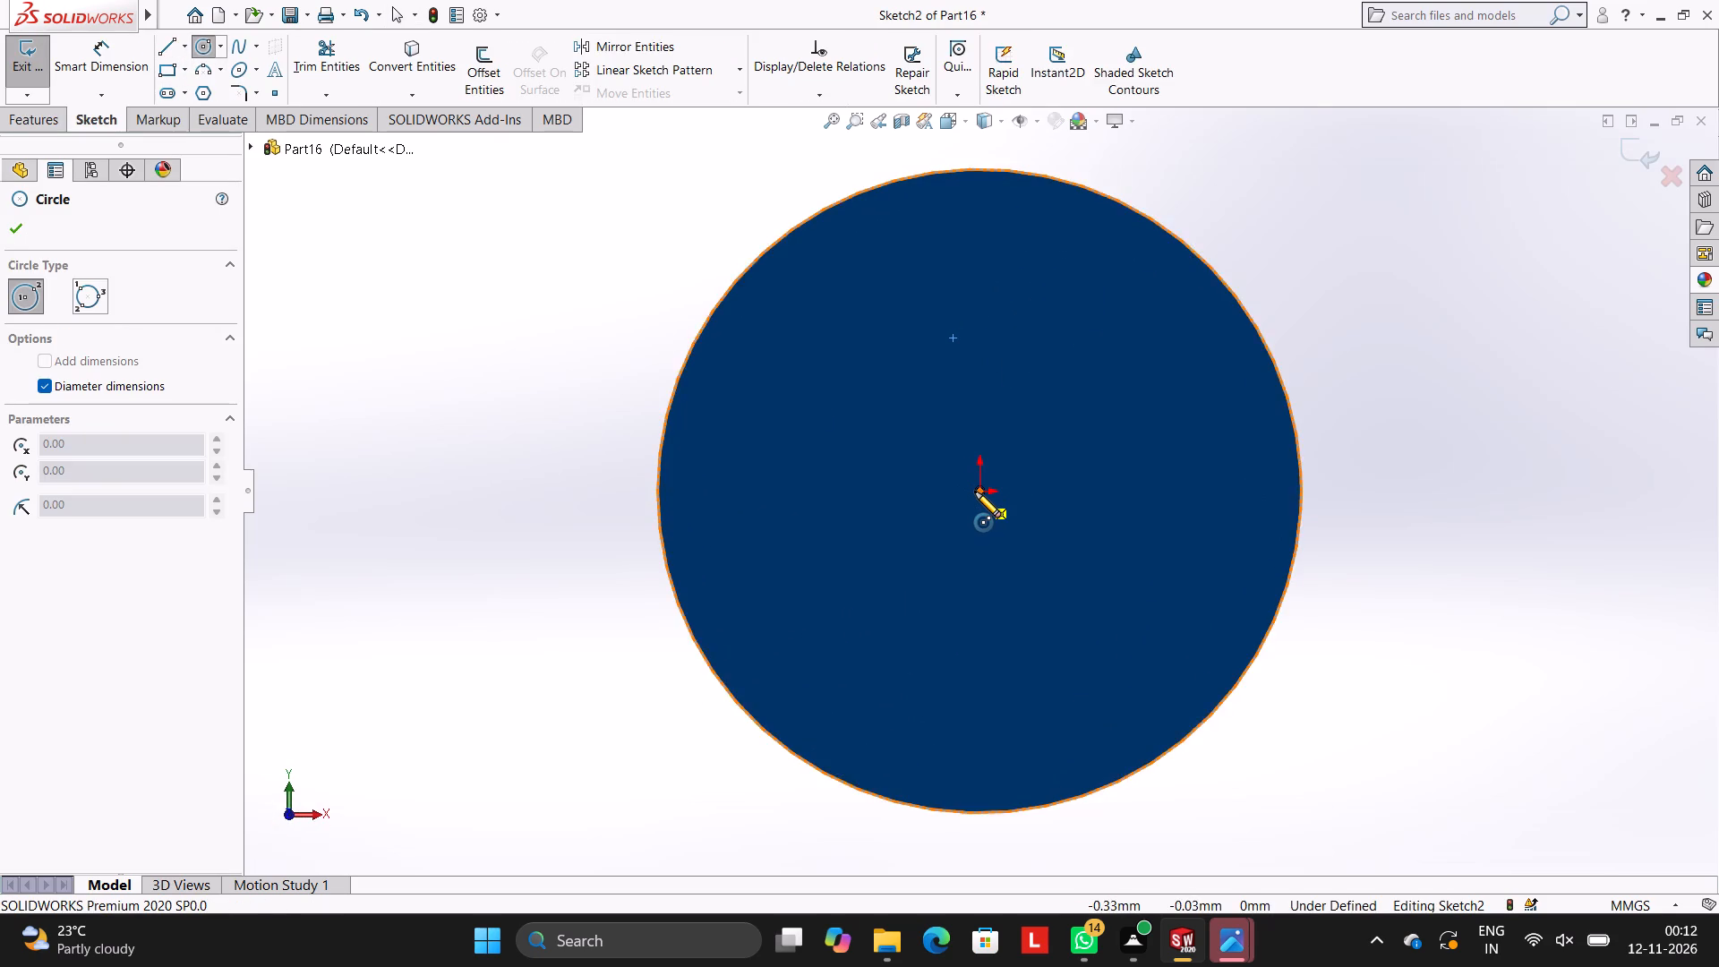
{"action": "left_click", "coordinate": [980, 492]}
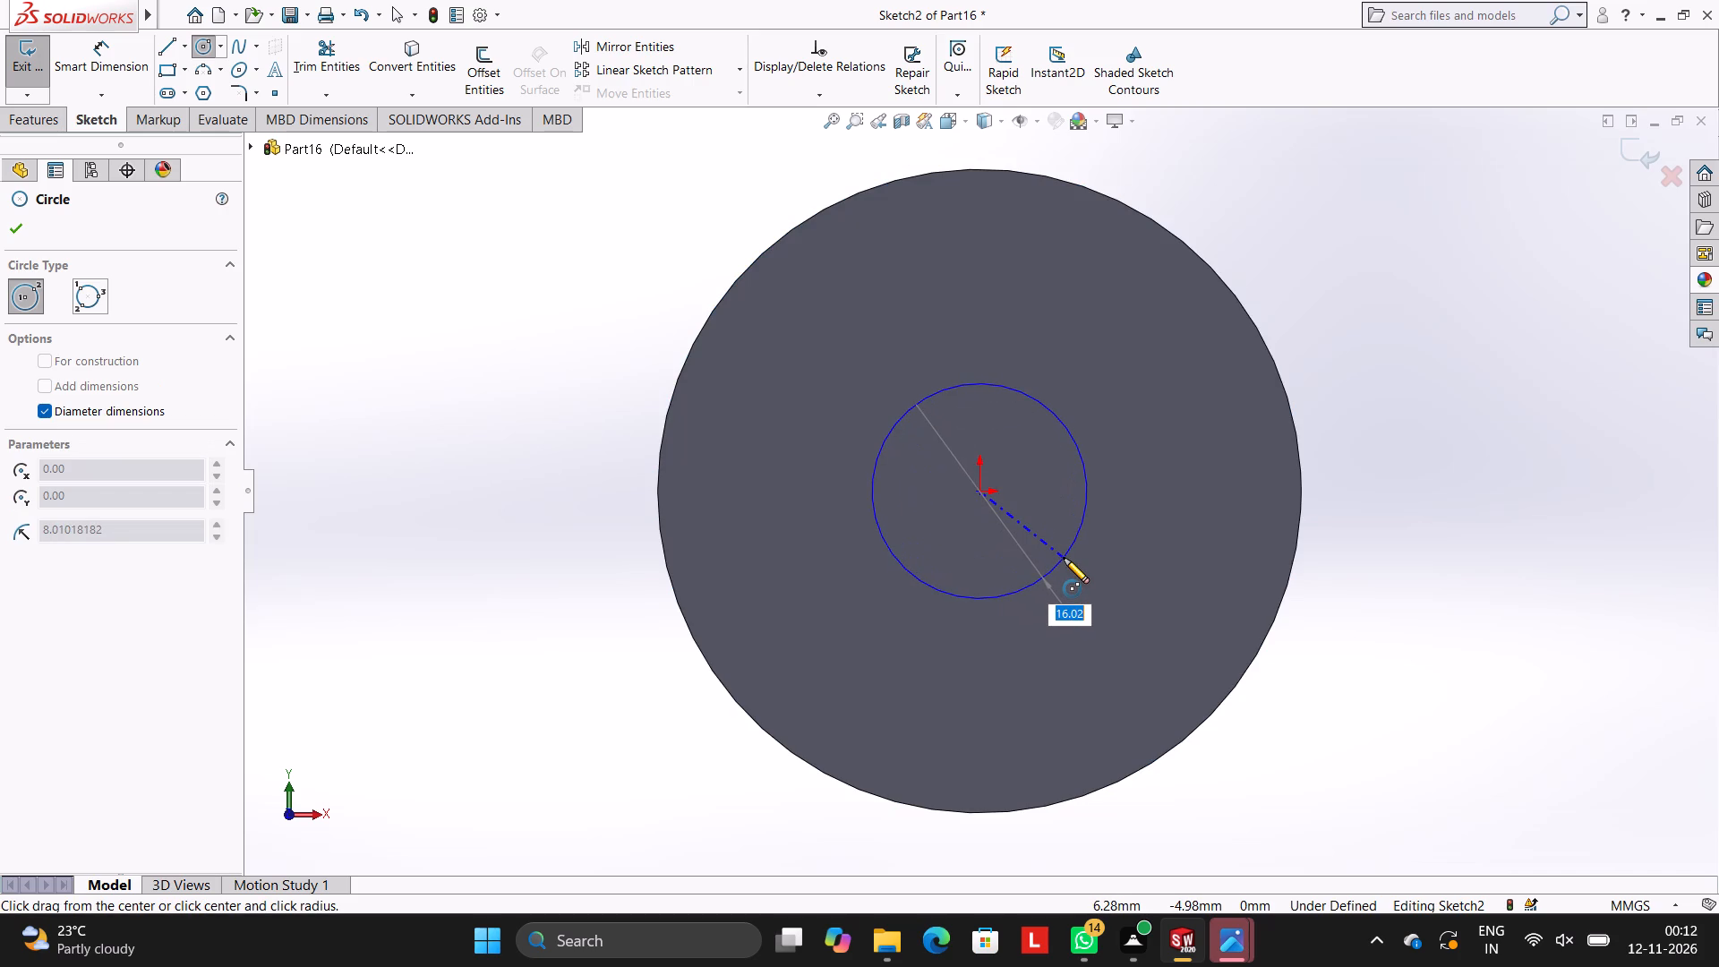
{"action": "type", "text": "28"}
{"action": "key", "text": "Return"}
{"action": "key", "text": "Escape"}
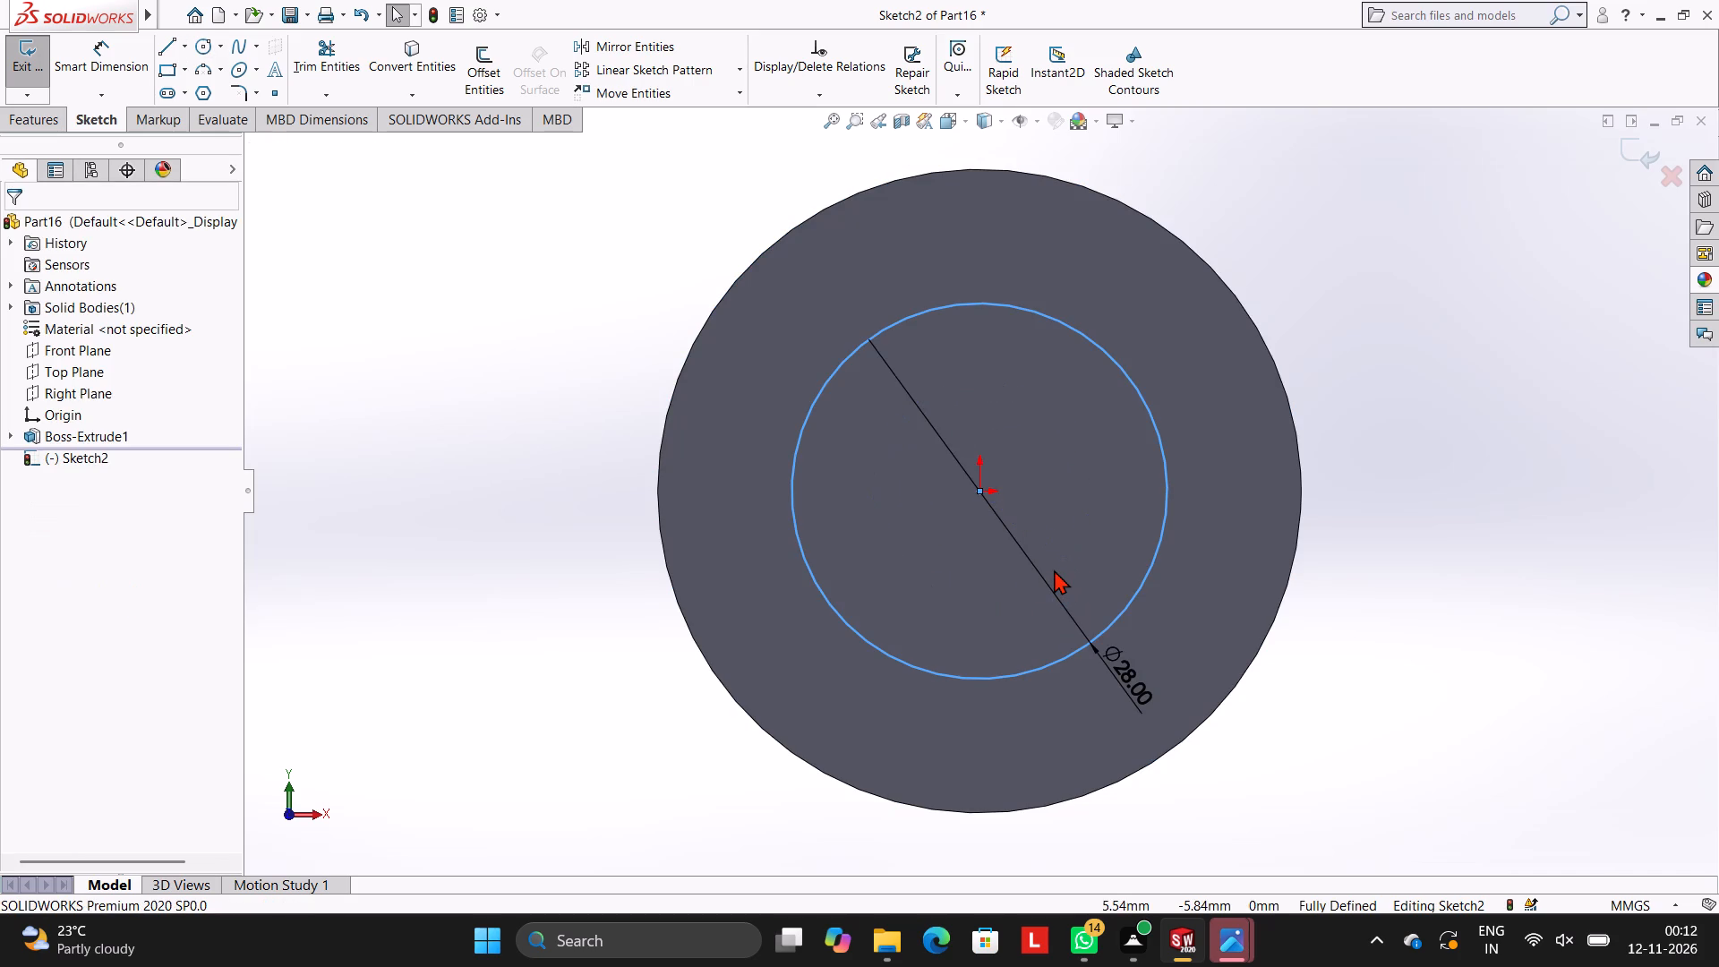
{"action": "key", "text": "Escape"}
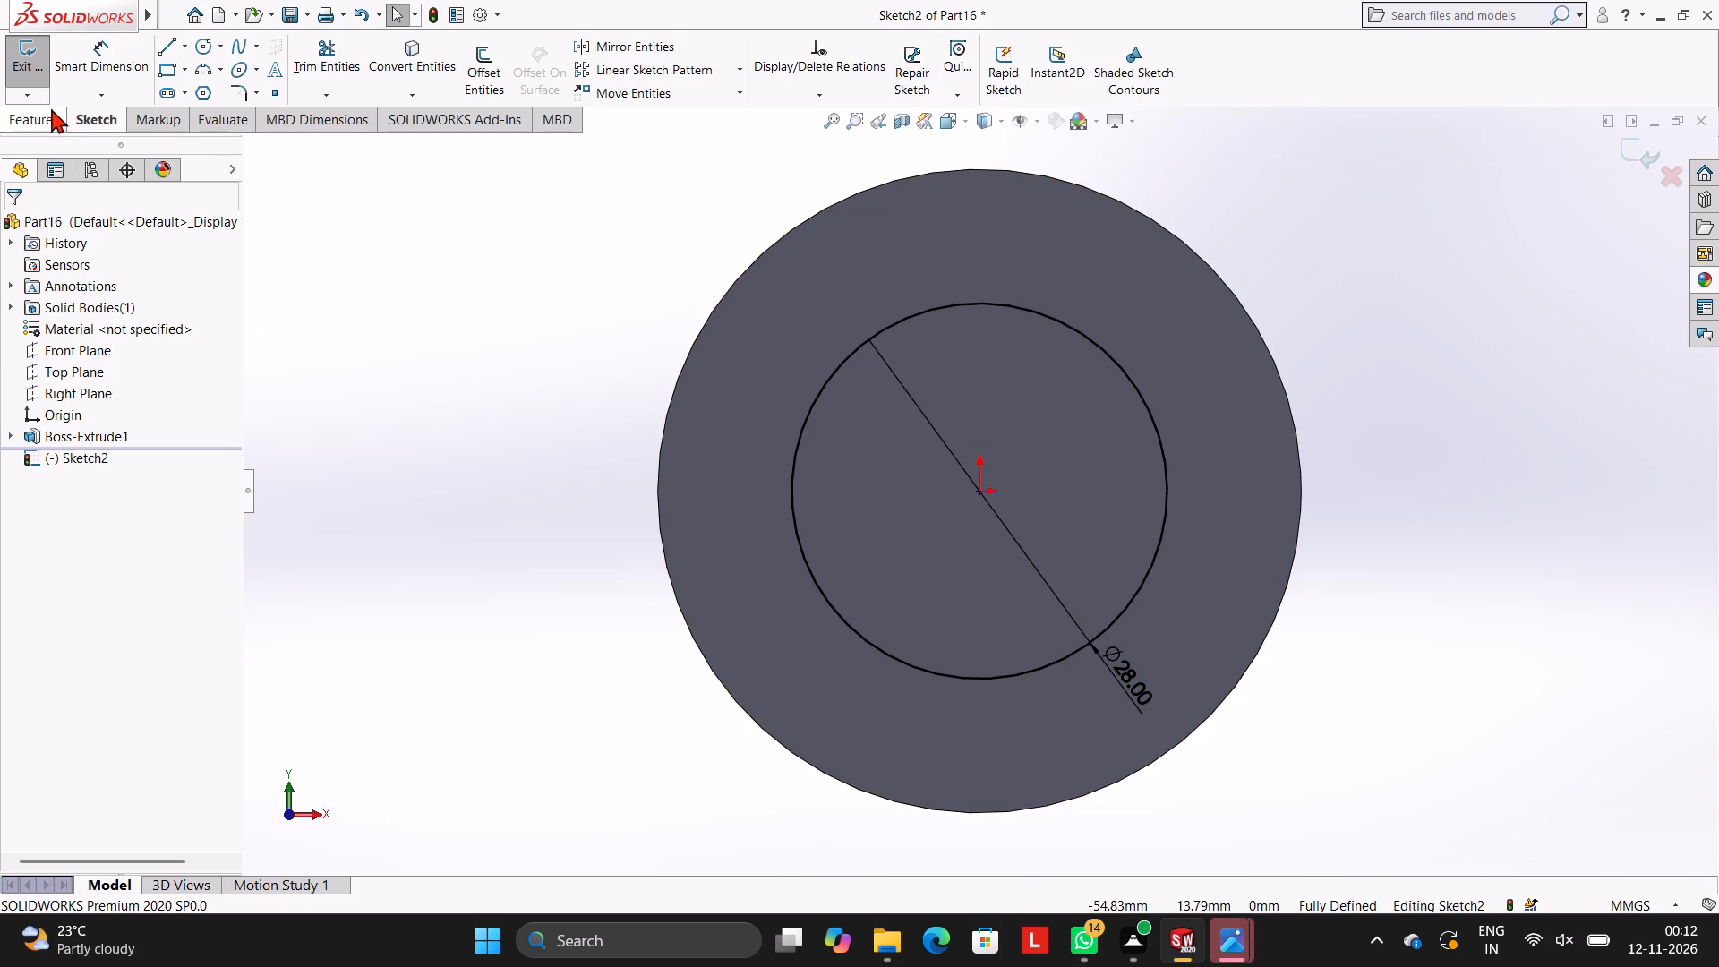
Extrude the 28 mm circle 7 mm outward from the disc as a blind boss, merged with the disc.
{"action": "left_click", "coordinate": [45, 123]}
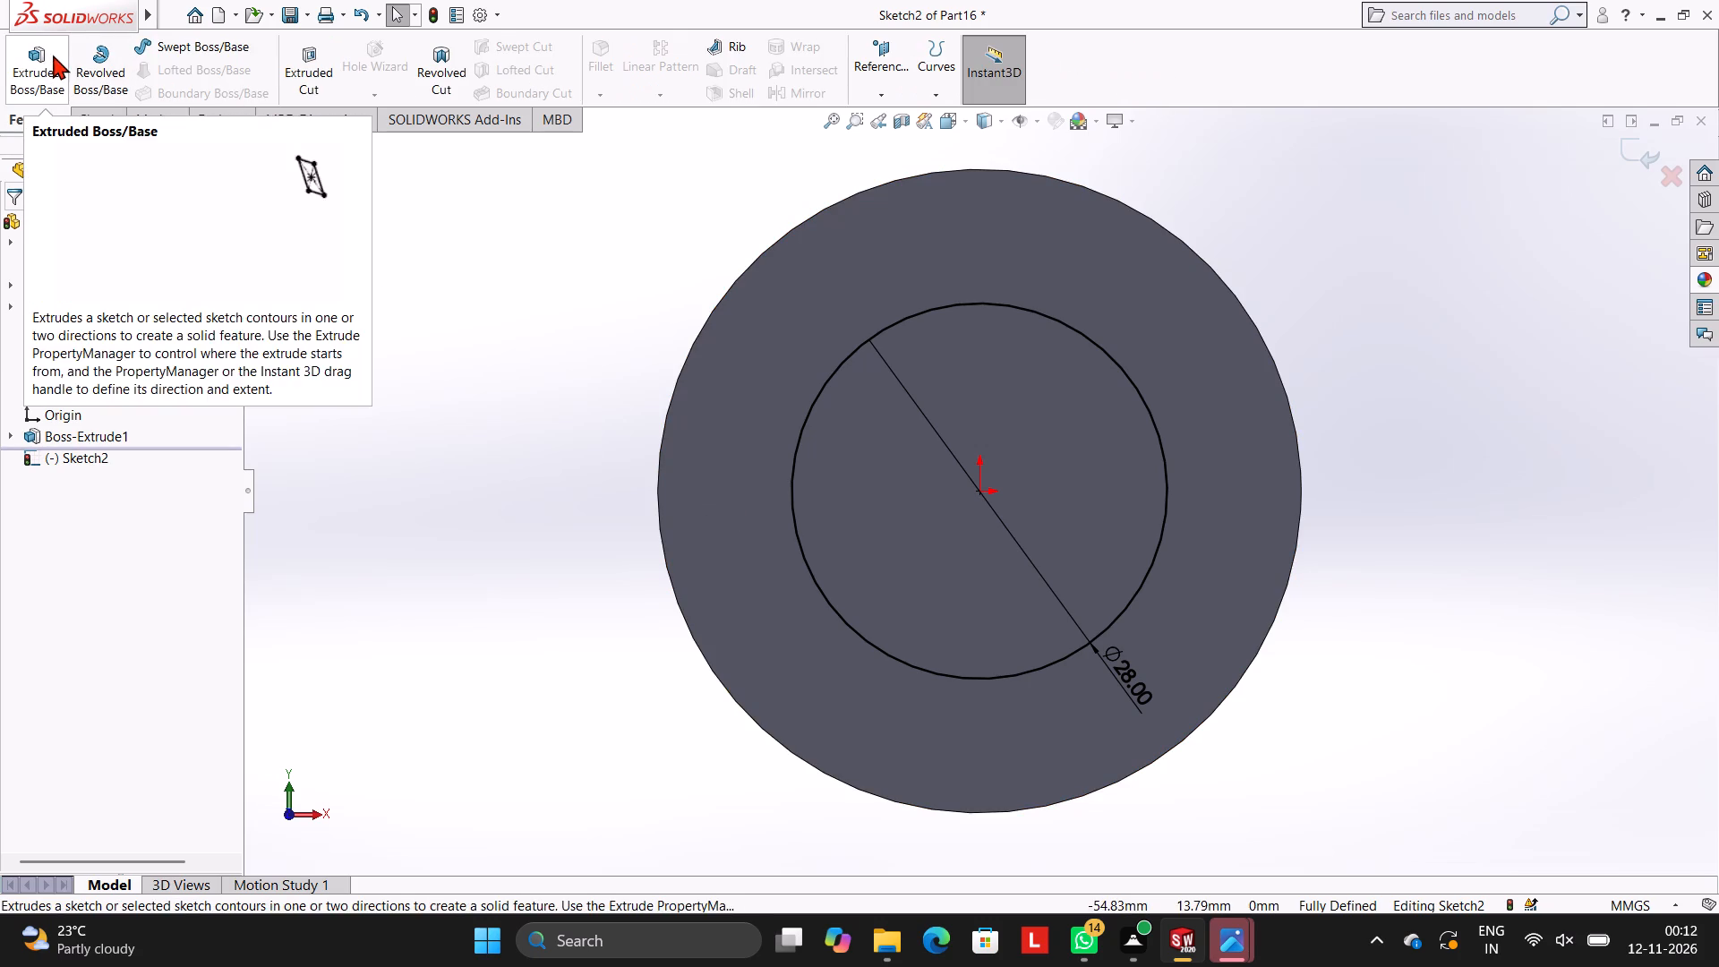
{"action": "left_click", "coordinate": [51, 55]}
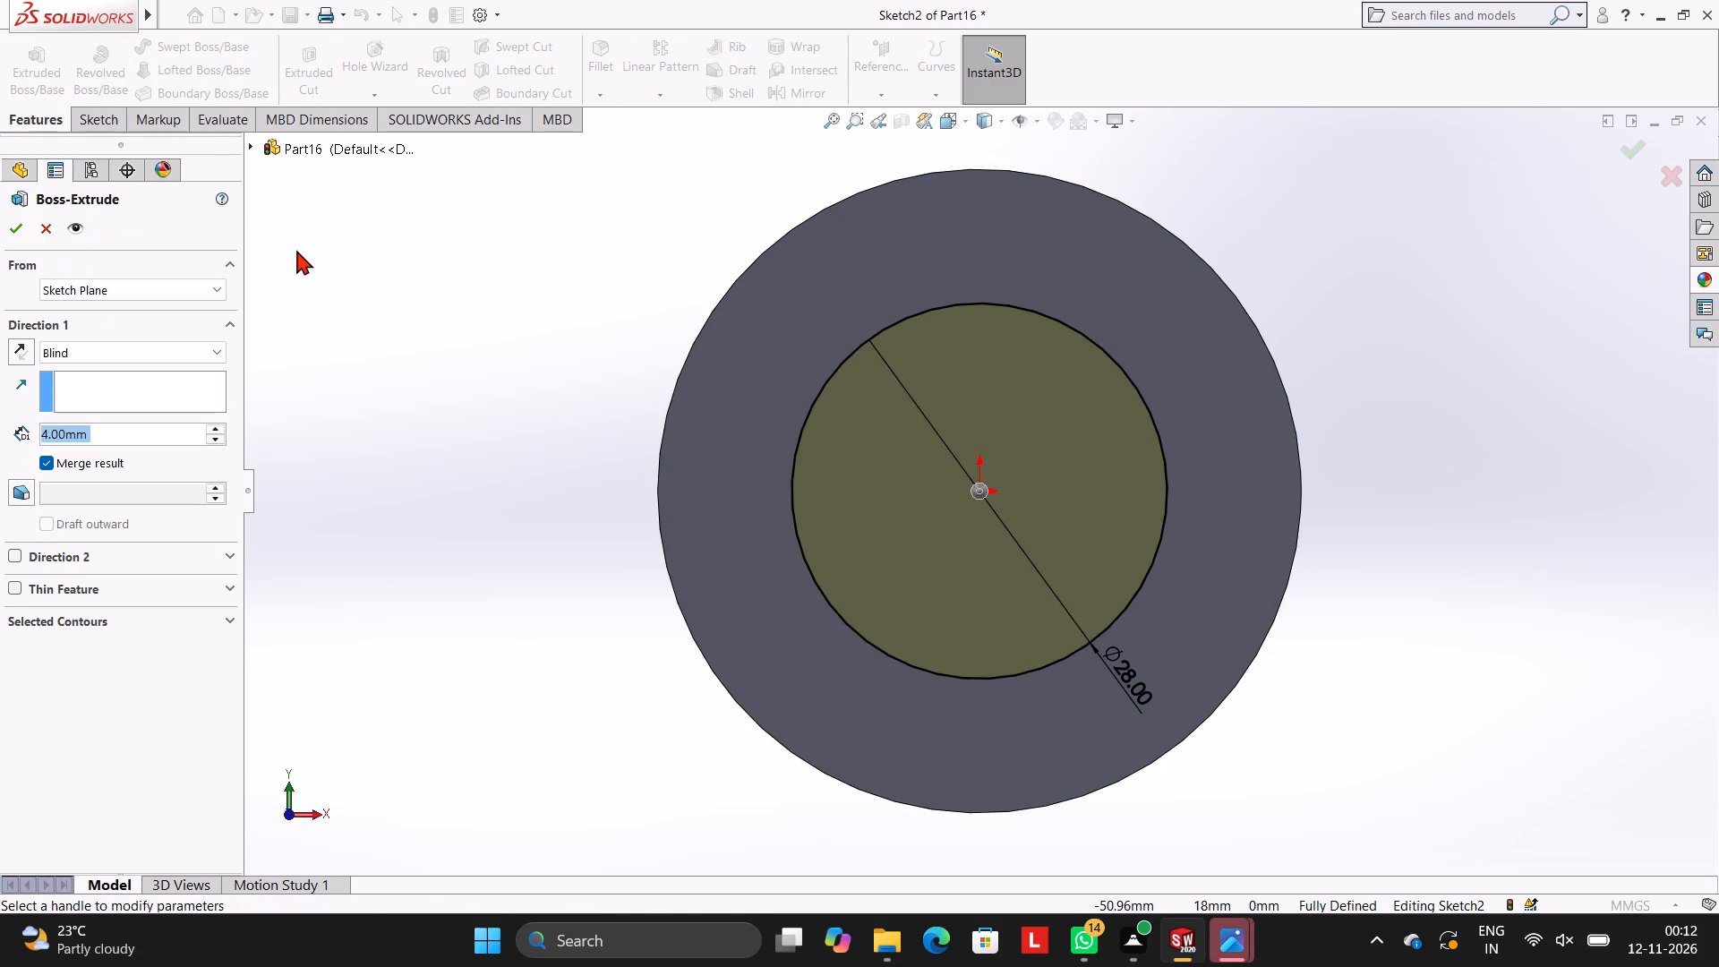
{"action": "key", "text": "7"}
{"action": "key", "text": "Return"}
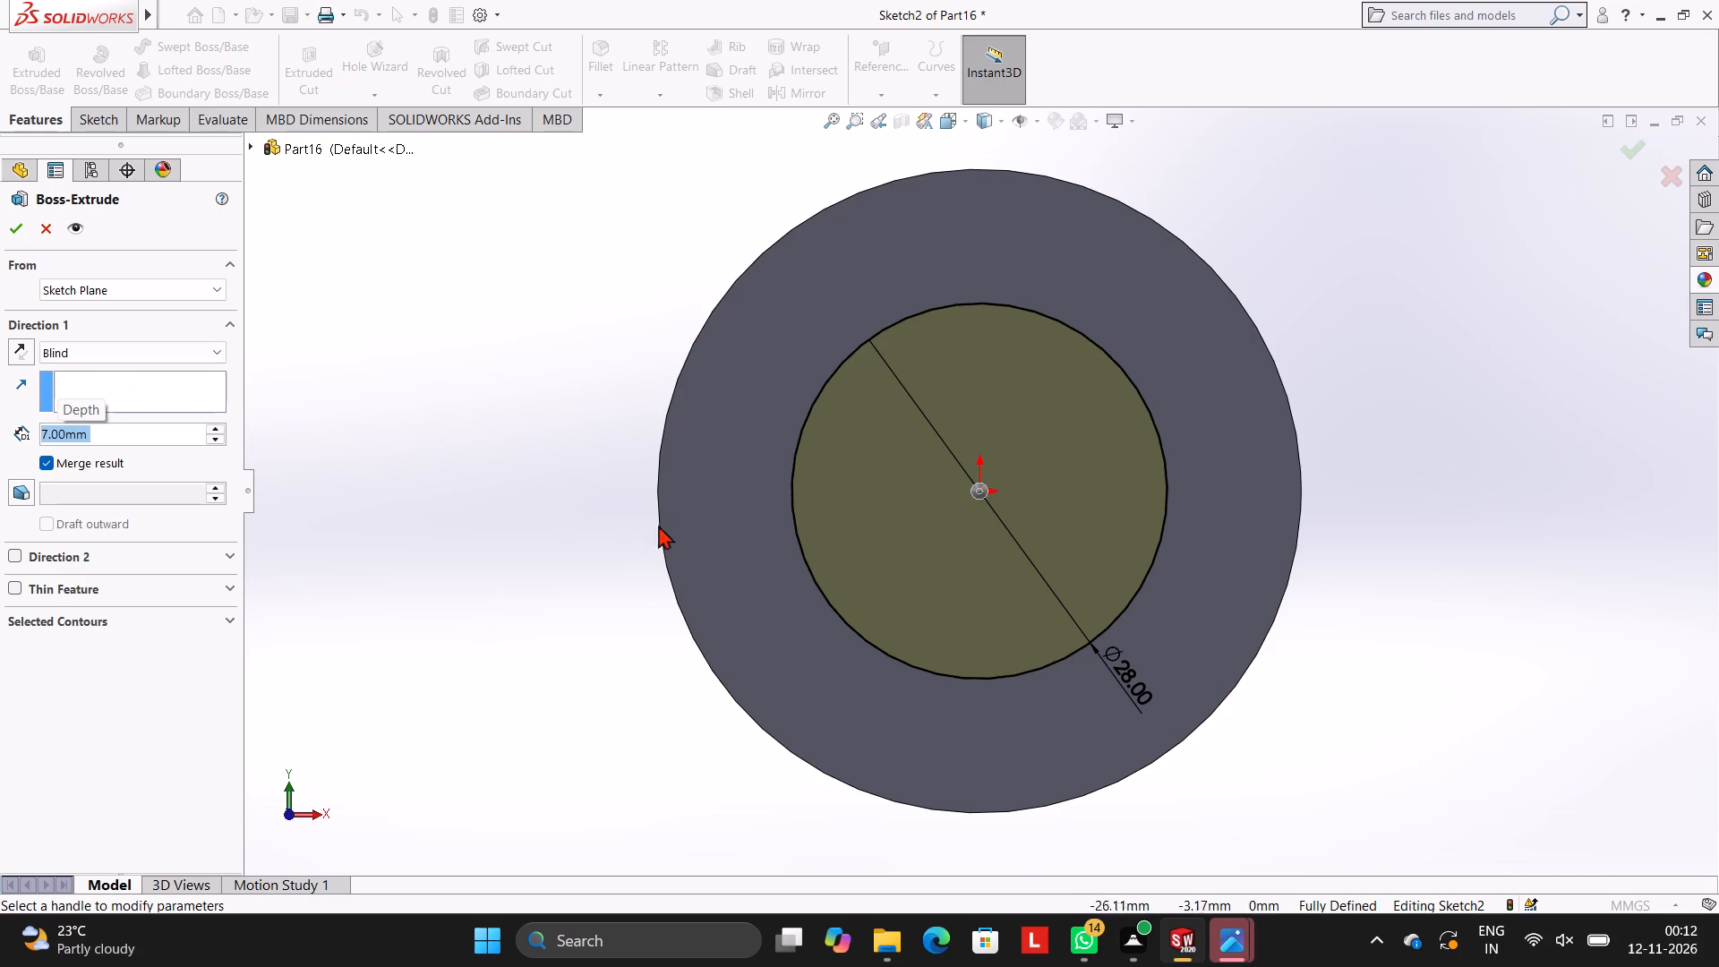
{"action": "scroll", "coordinate": [714, 509], "scroll_direction": "up", "scroll_amount": 2}
{"action": "middle_click_drag", "start_coordinate": [756, 476], "coordinate": [578, 432]}
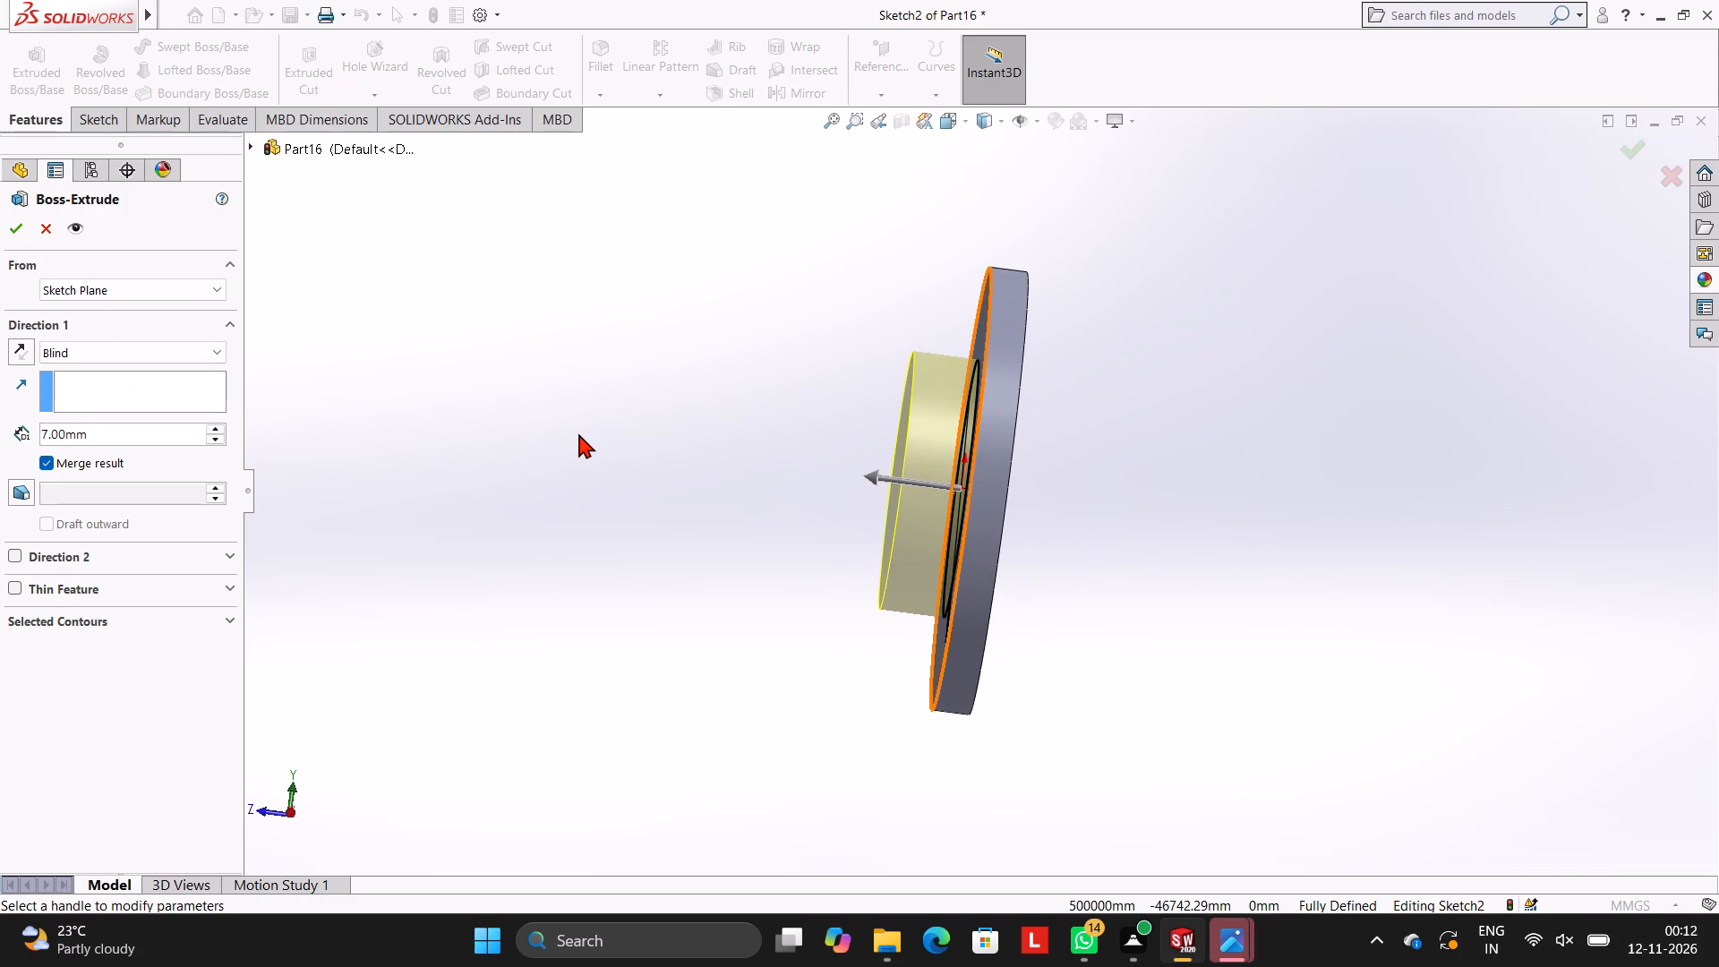
{"action": "left_click", "coordinate": [8, 226]}
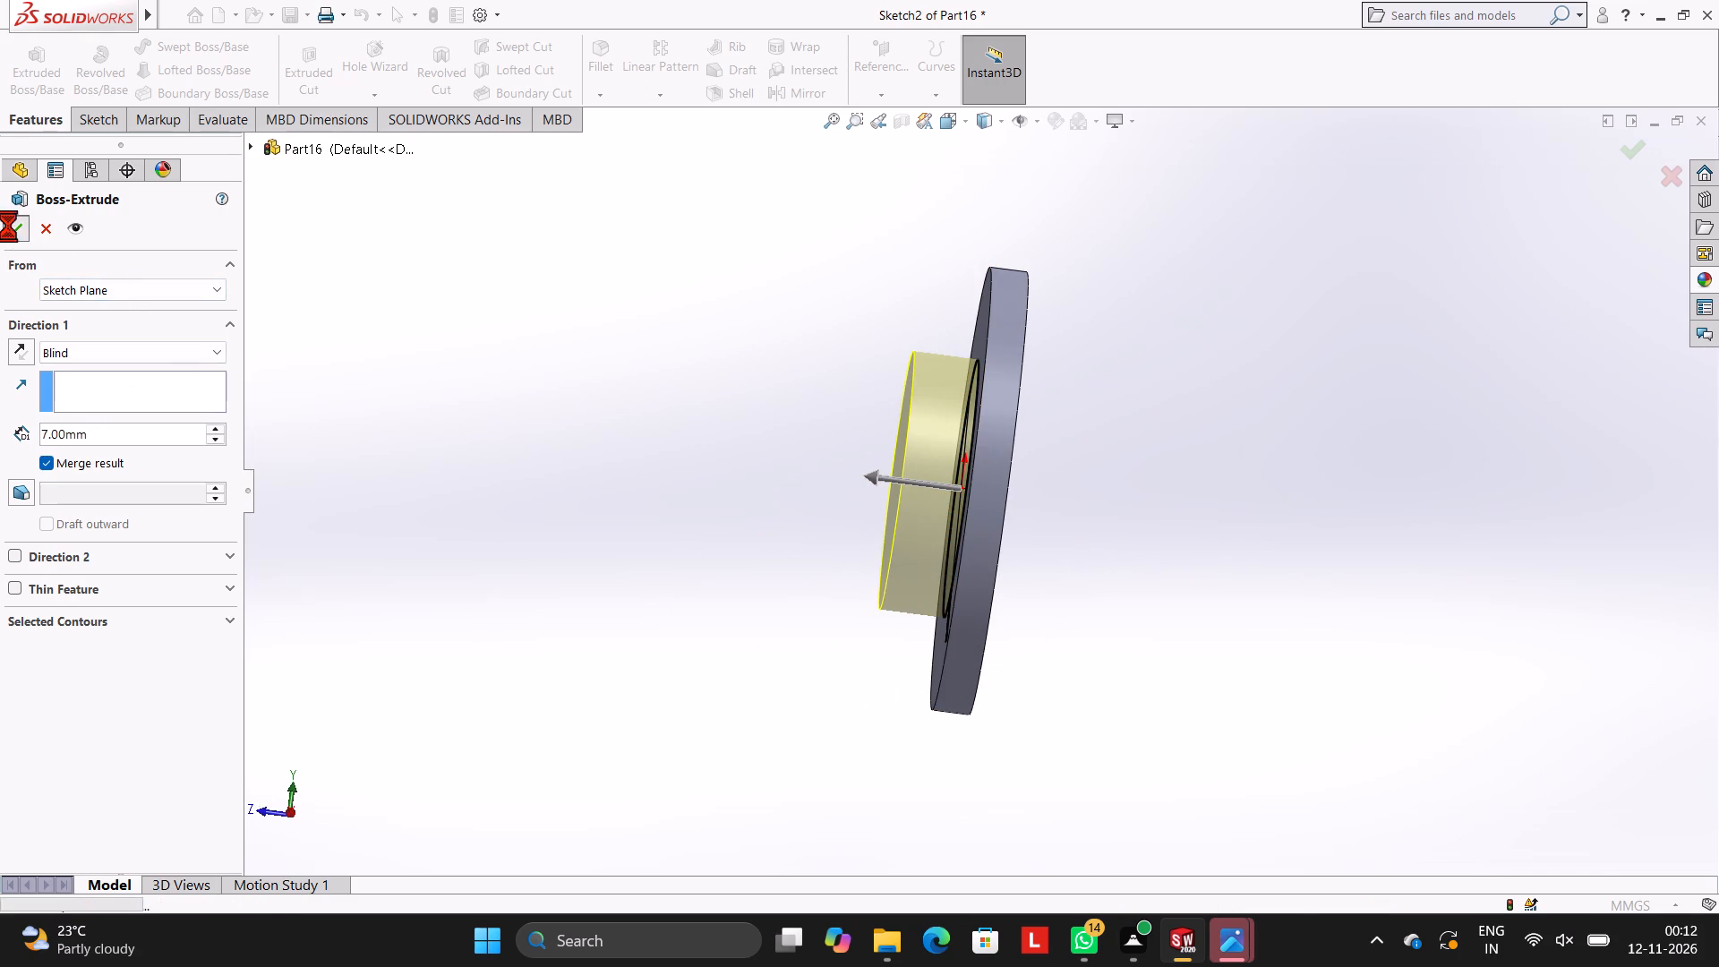
{"action": "left_click", "coordinate": [419, 290]}
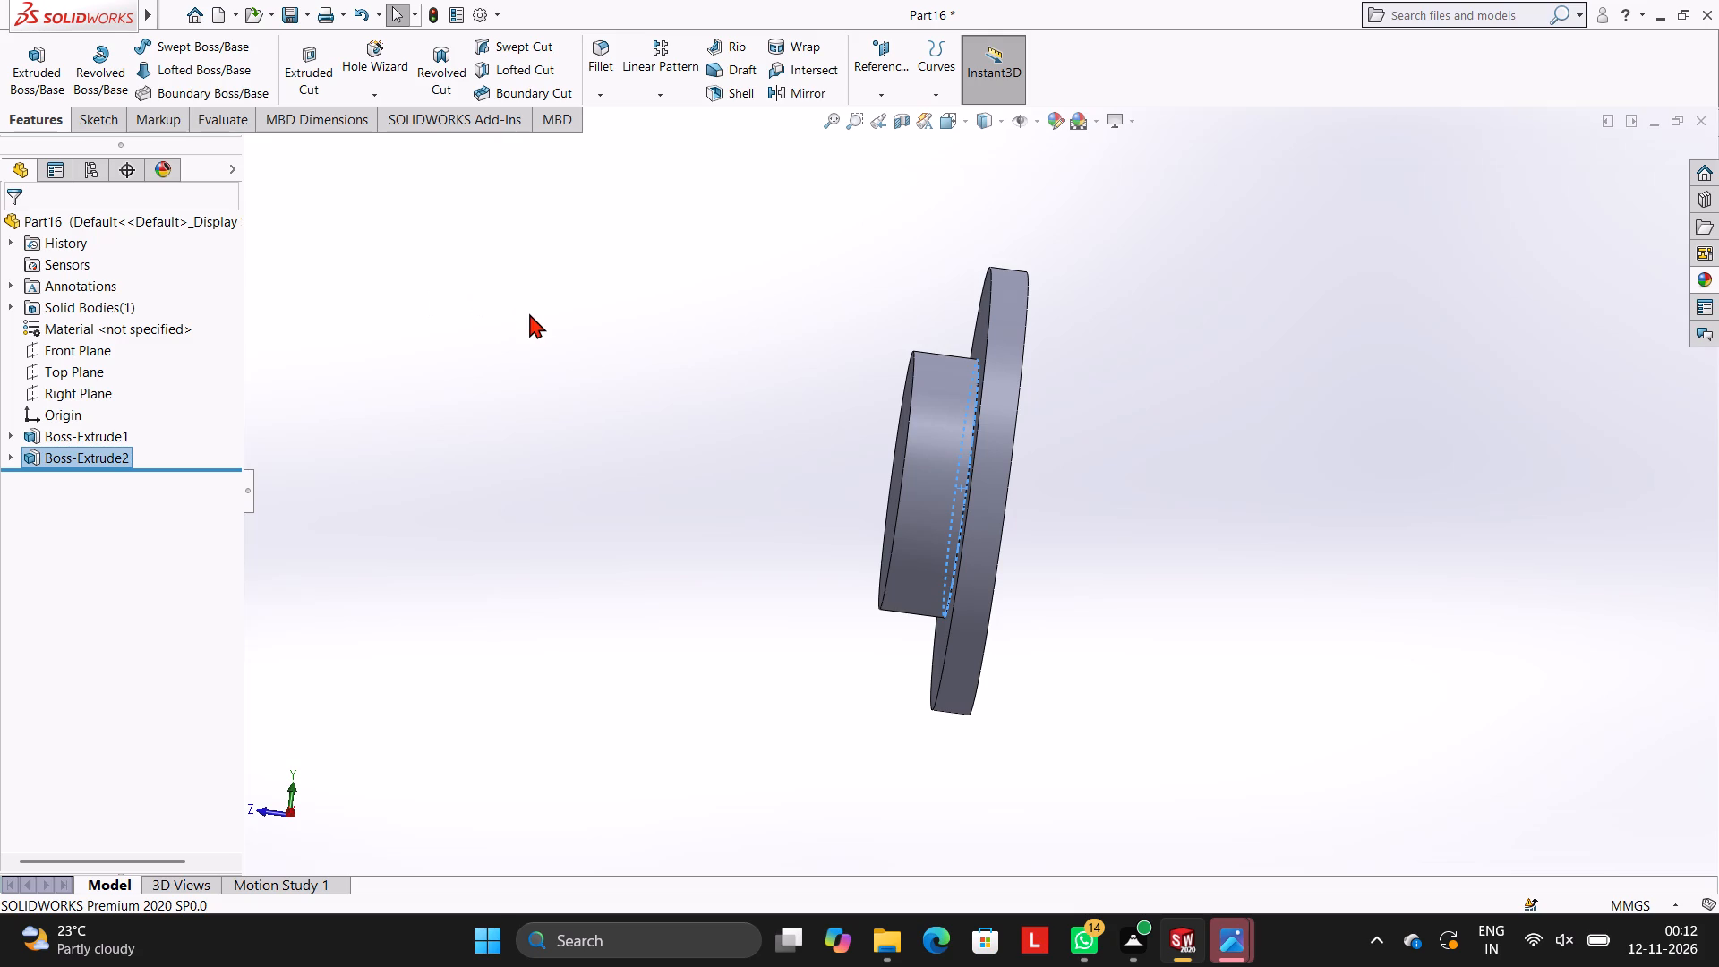
Sketch a 36 mm diameter circle centred on the origin on the disc's front face around the boss.
{"action": "scroll", "coordinate": [583, 351], "scroll_direction": "up", "scroll_amount": 1}
{"action": "middle_click_drag", "start_coordinate": [623, 350], "coordinate": [768, 410]}
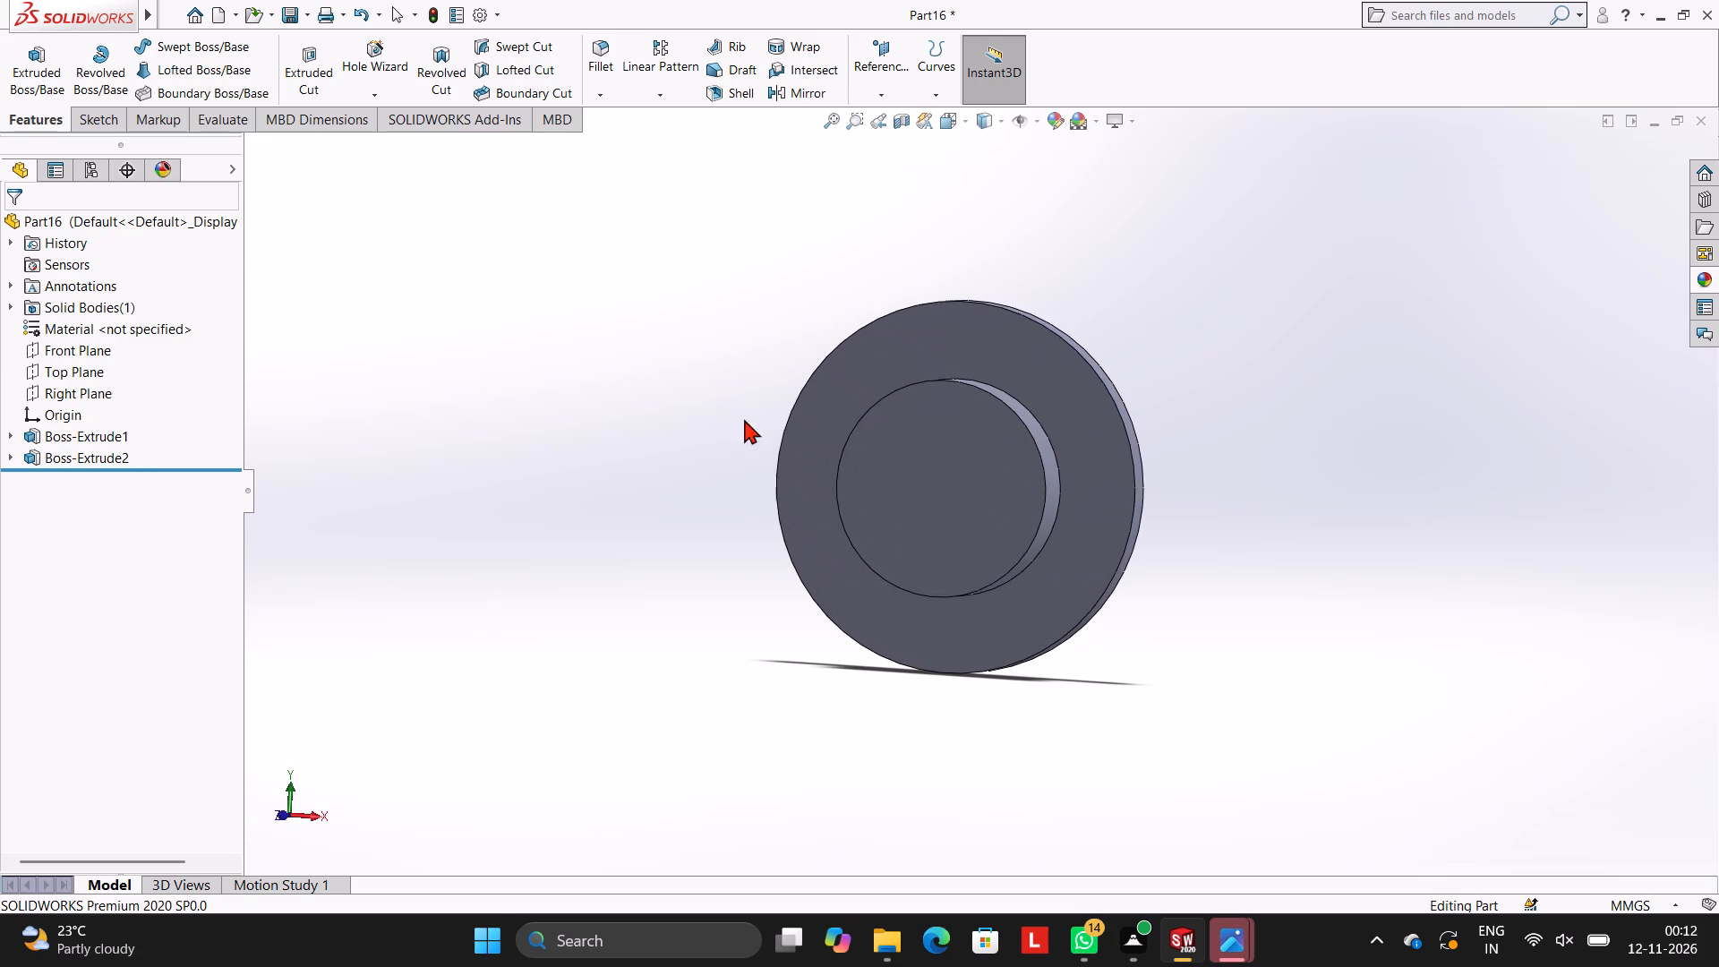
{"action": "left_click", "coordinate": [924, 451]}
{"action": "key", "text": "Escape"}
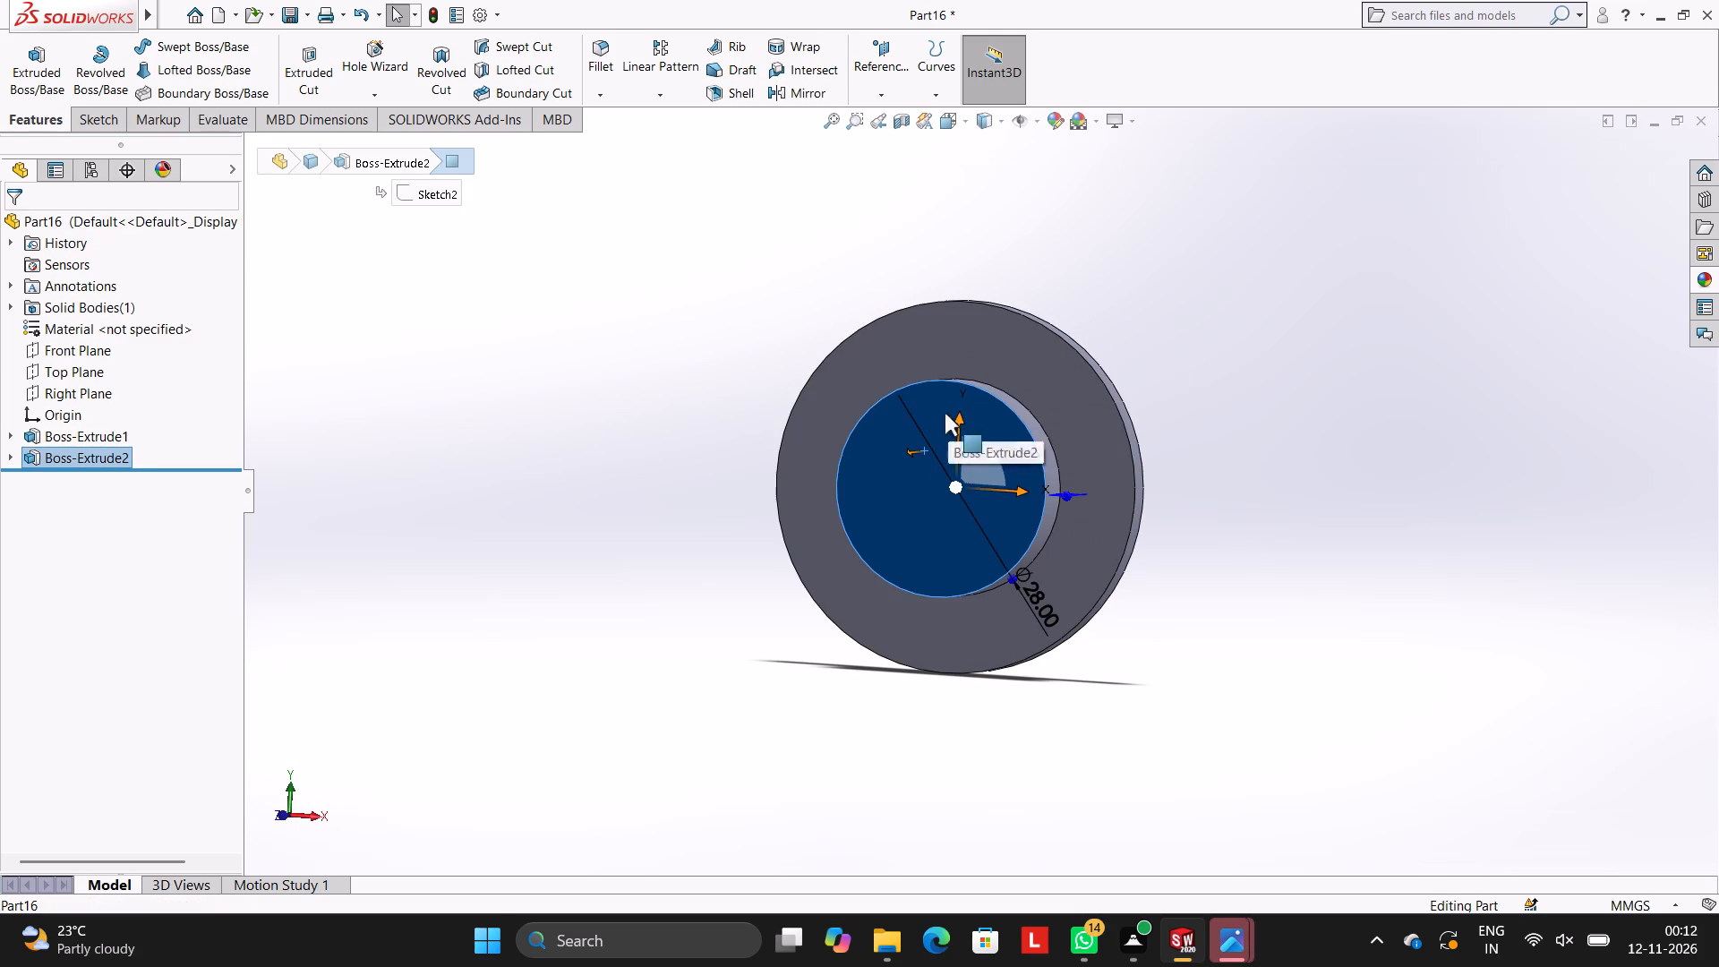
{"action": "key", "text": "Escape"}
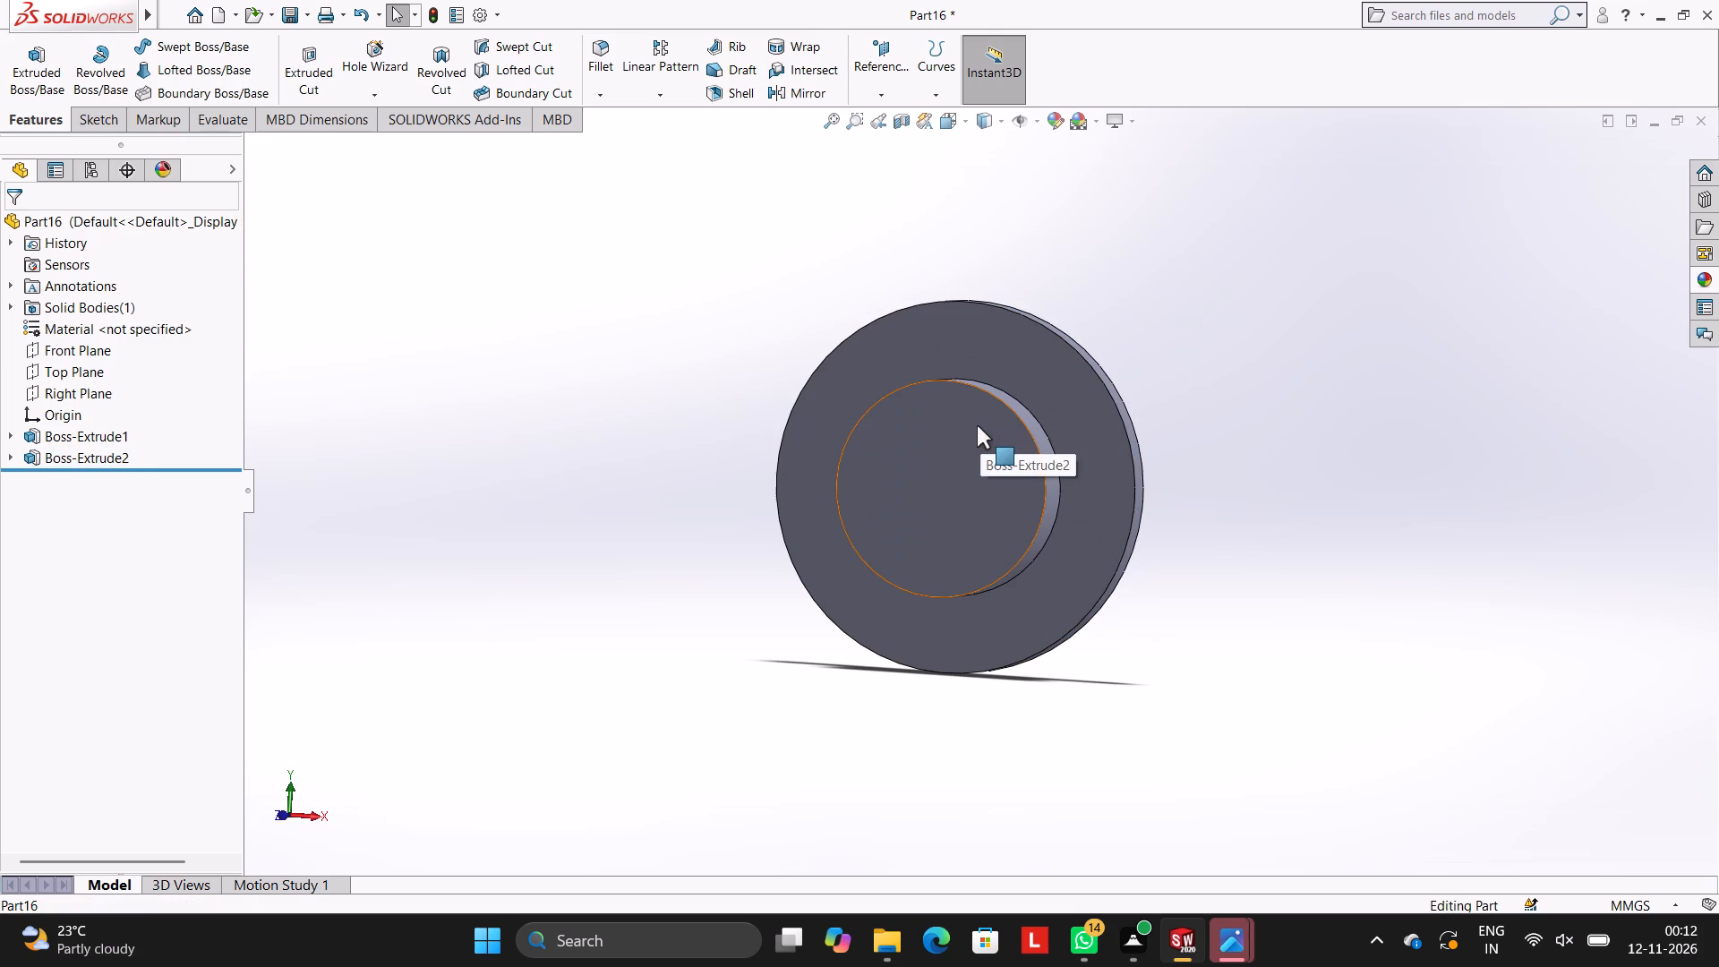
{"action": "left_click", "coordinate": [974, 354]}
{"action": "left_click", "coordinate": [1059, 295]}
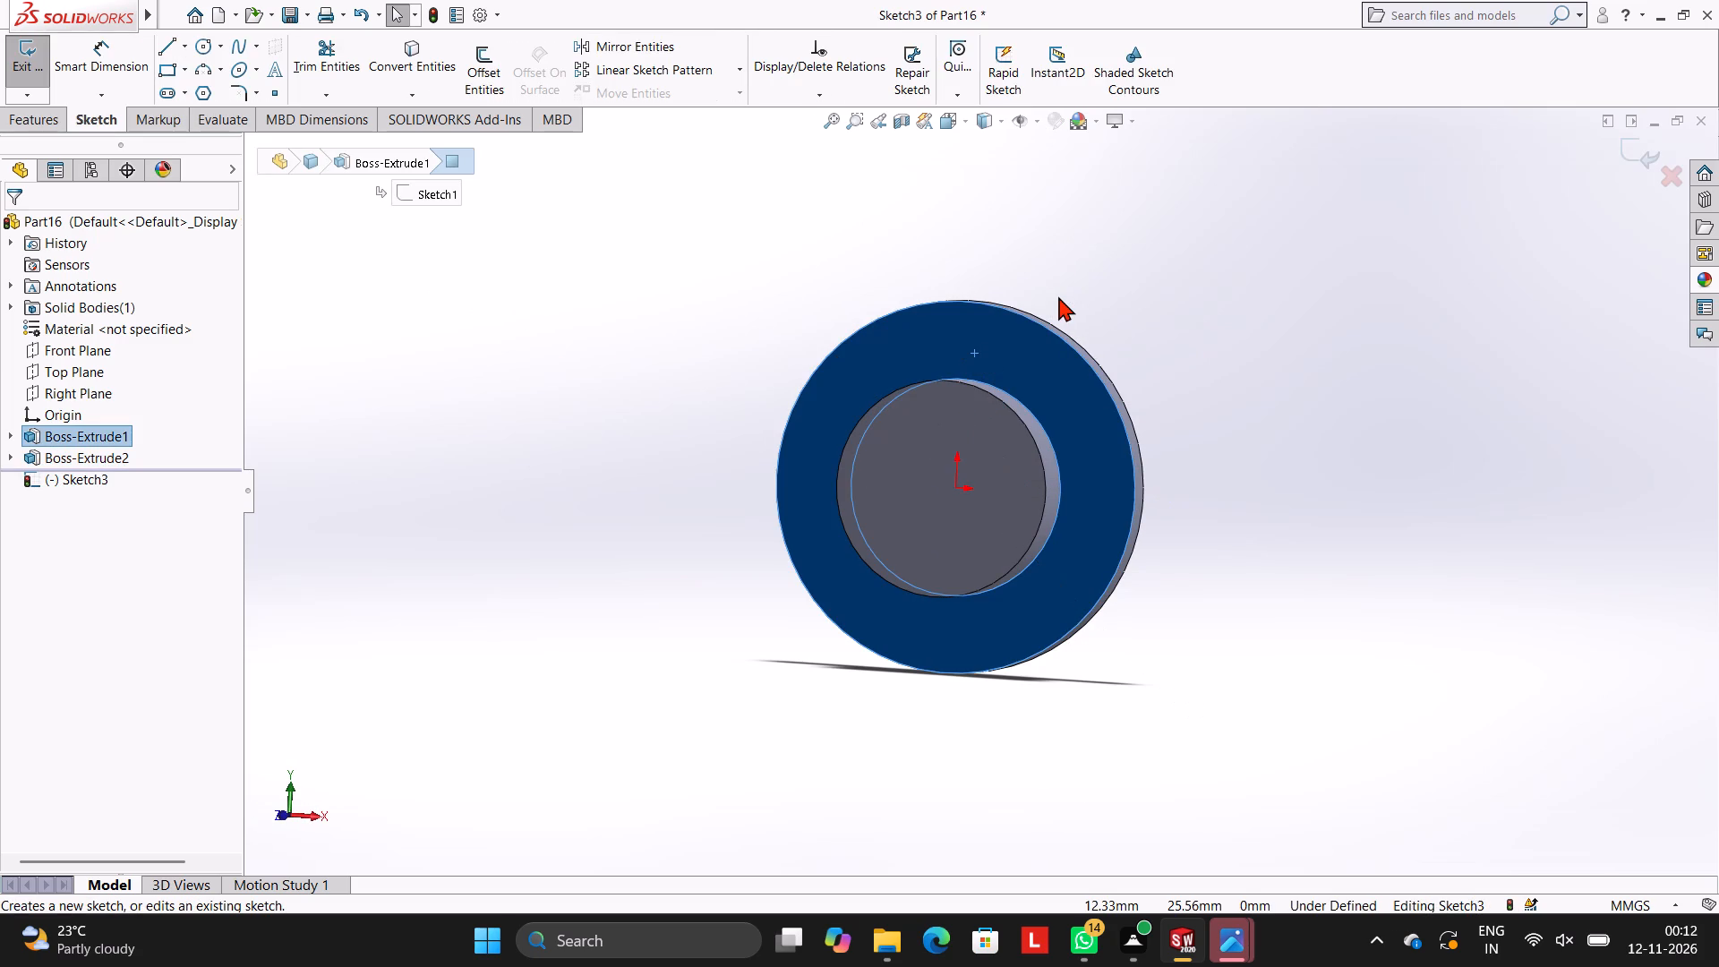
{"action": "key", "text": "ctrl+8"}
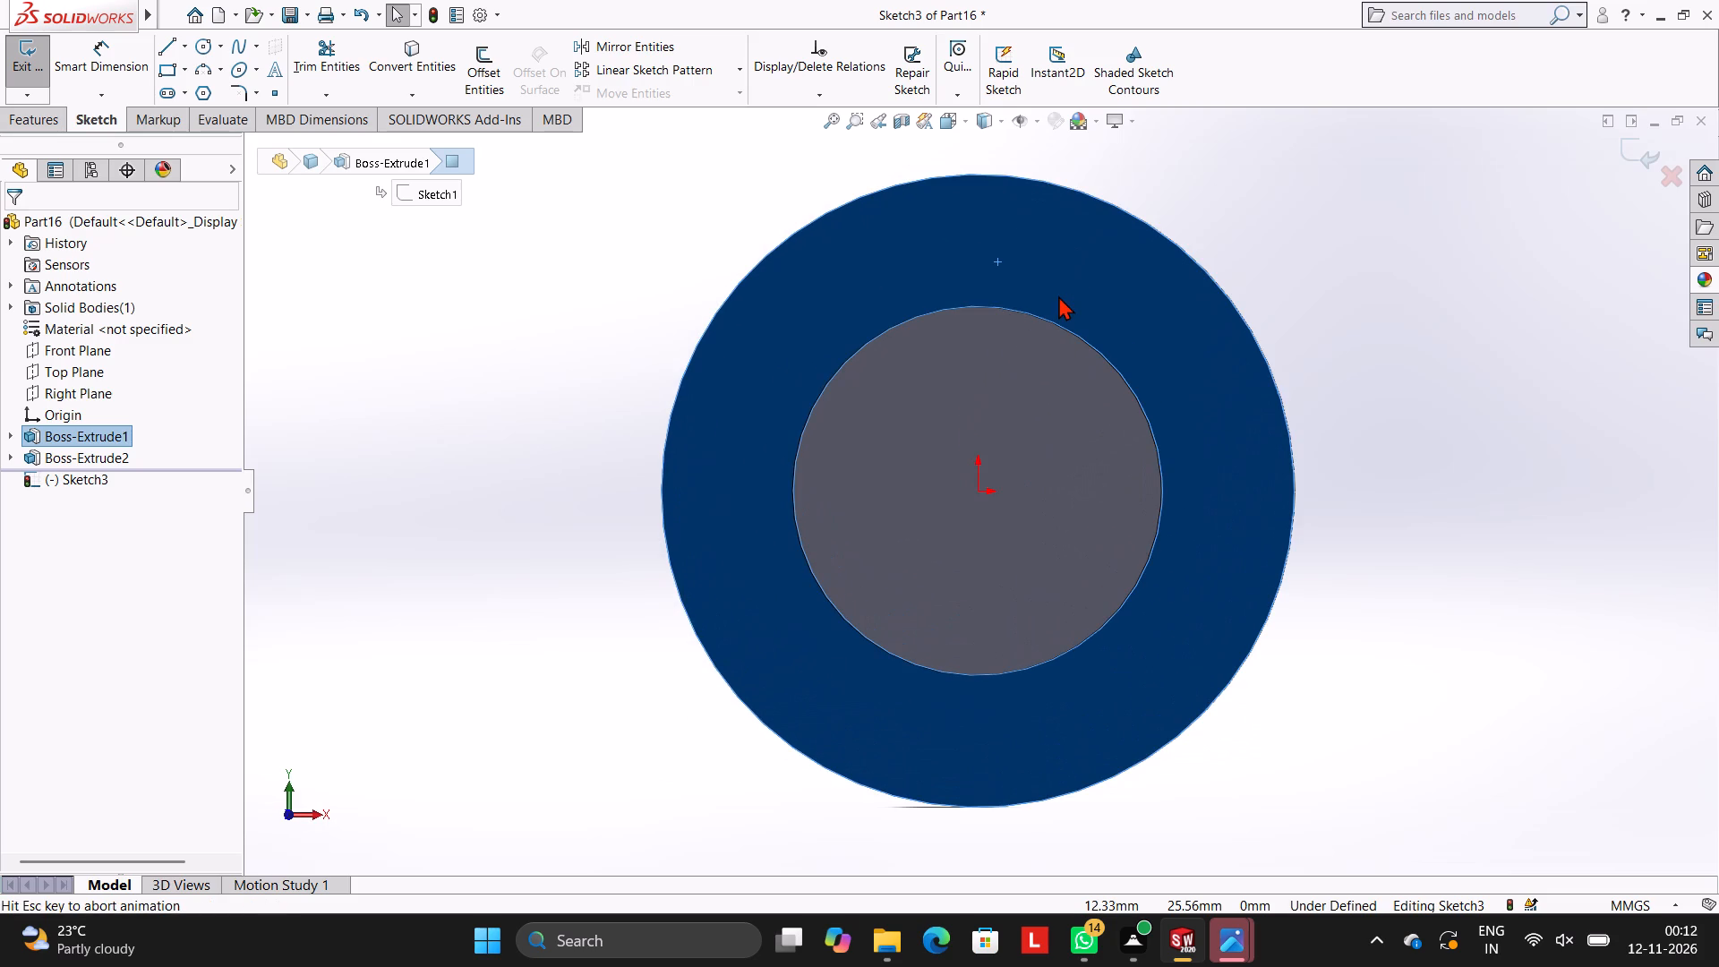
{"action": "left_click", "coordinate": [201, 48]}
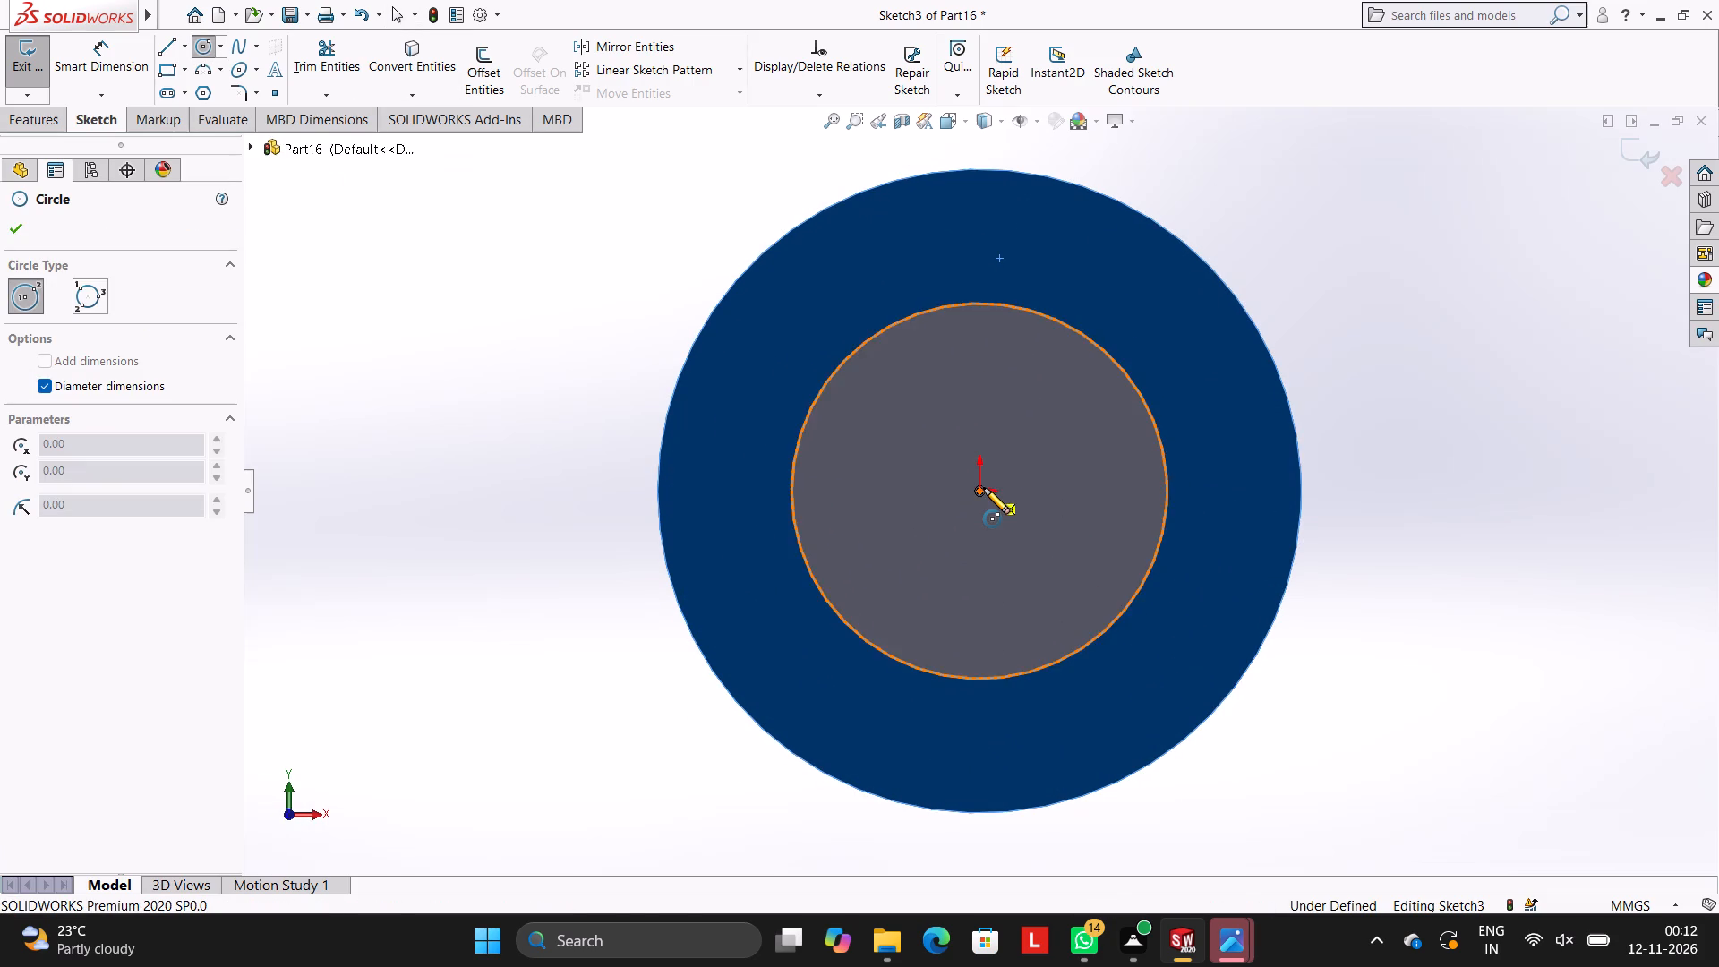
{"action": "left_click", "coordinate": [979, 492]}
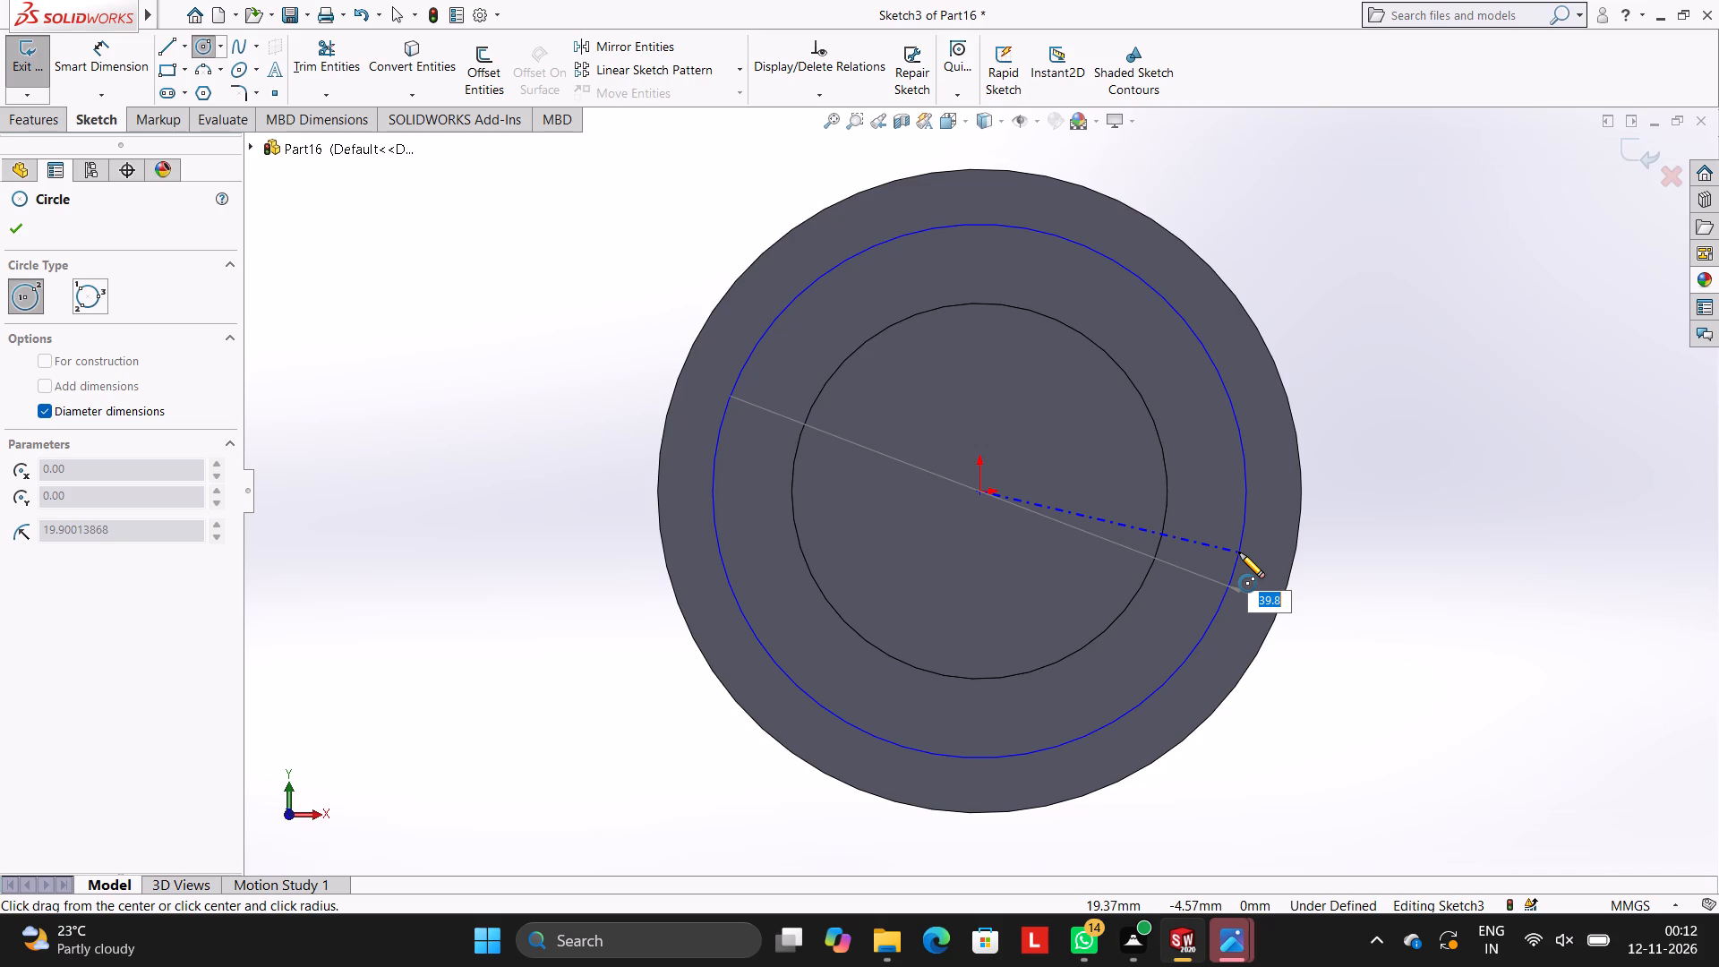
{"action": "type", "text": "36"}
{"action": "key", "text": "Return"}
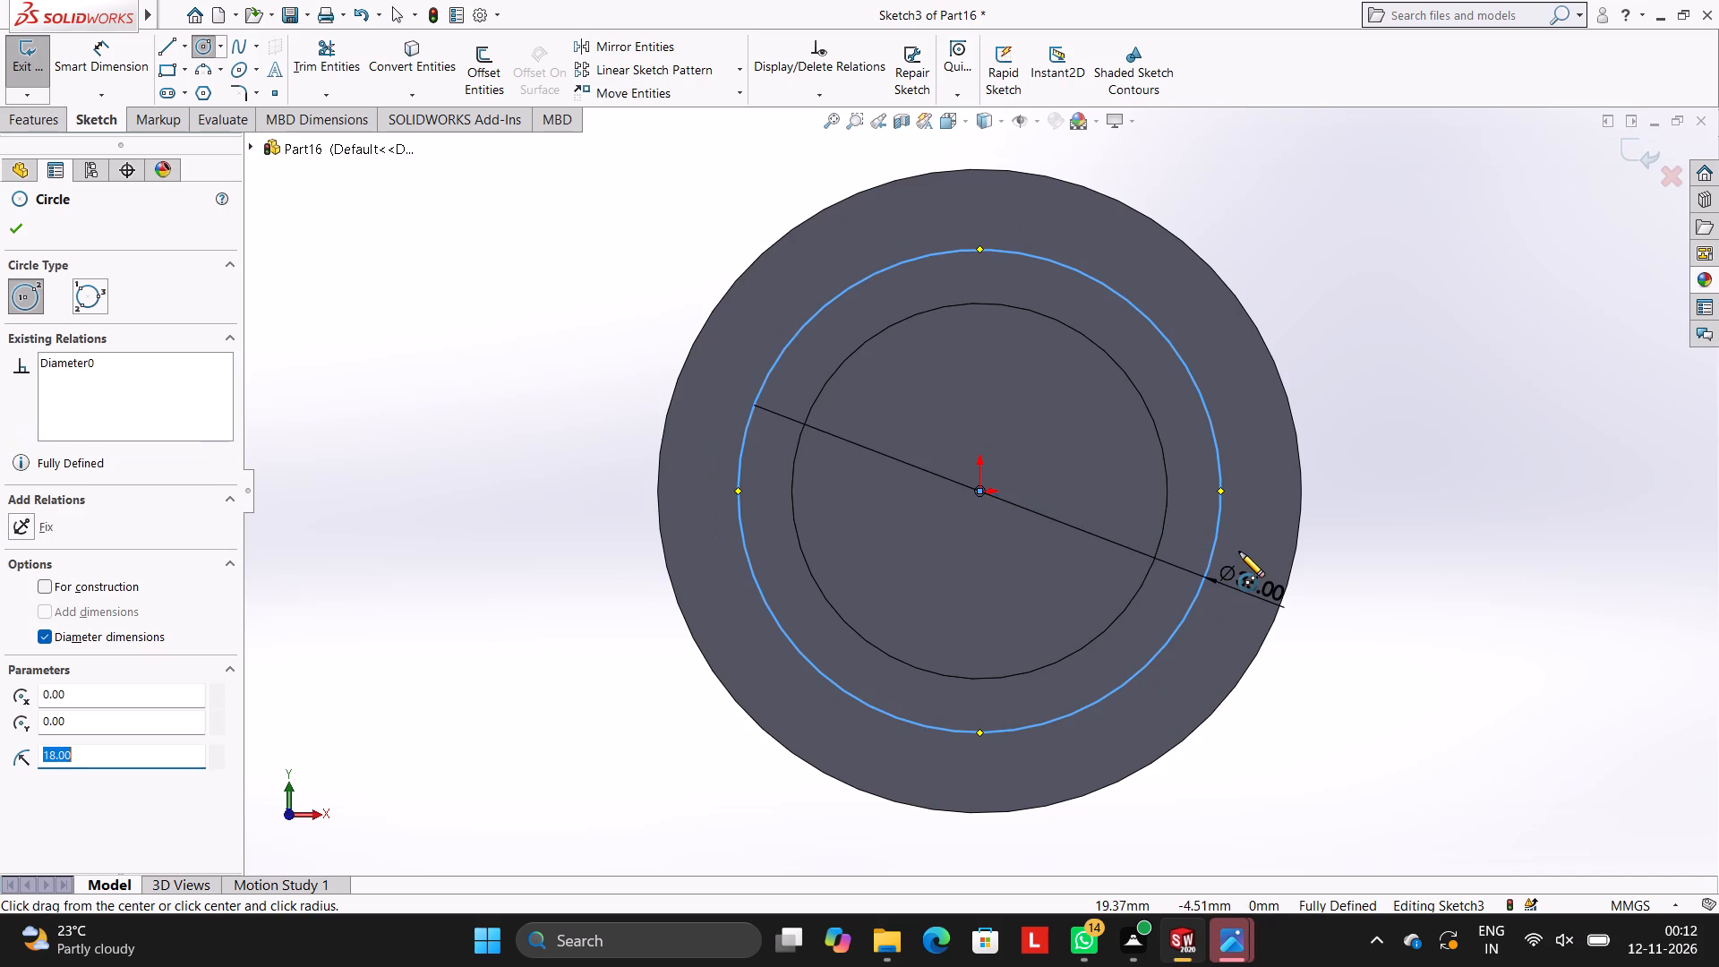
{"action": "key", "text": "Escape"}
{"action": "key", "text": "Escape"}
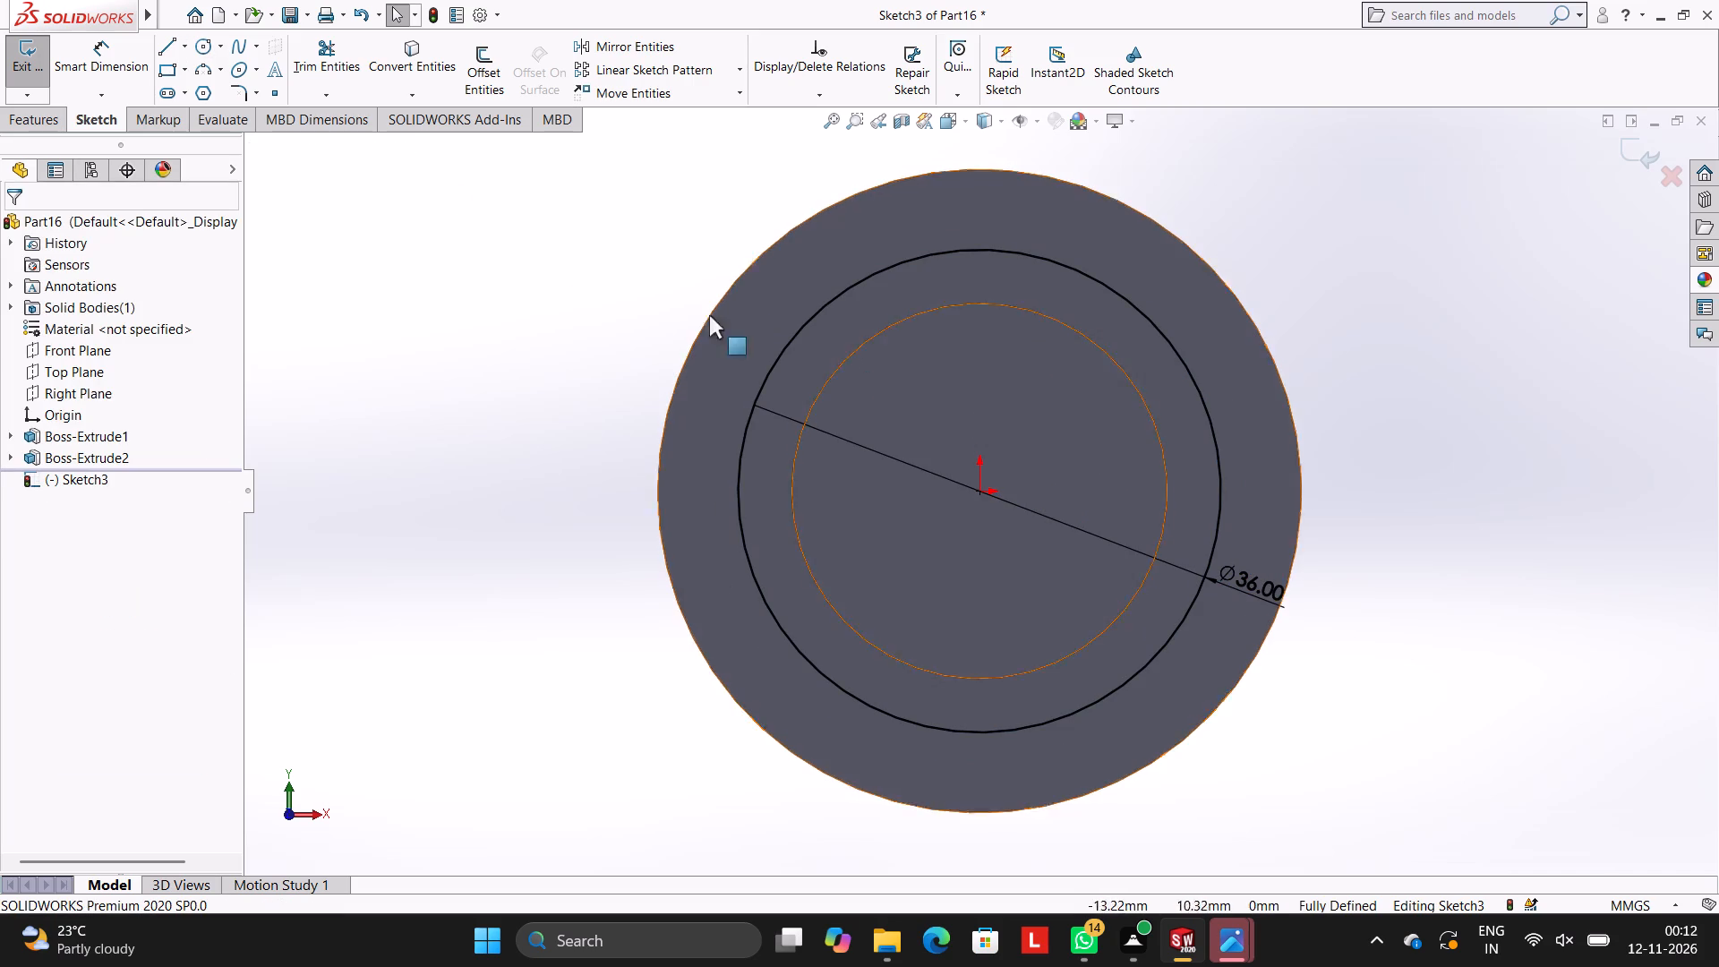
Add a 3 mm diameter circle centred on the top point of the 36 mm circle.
{"action": "left_click", "coordinate": [204, 47]}
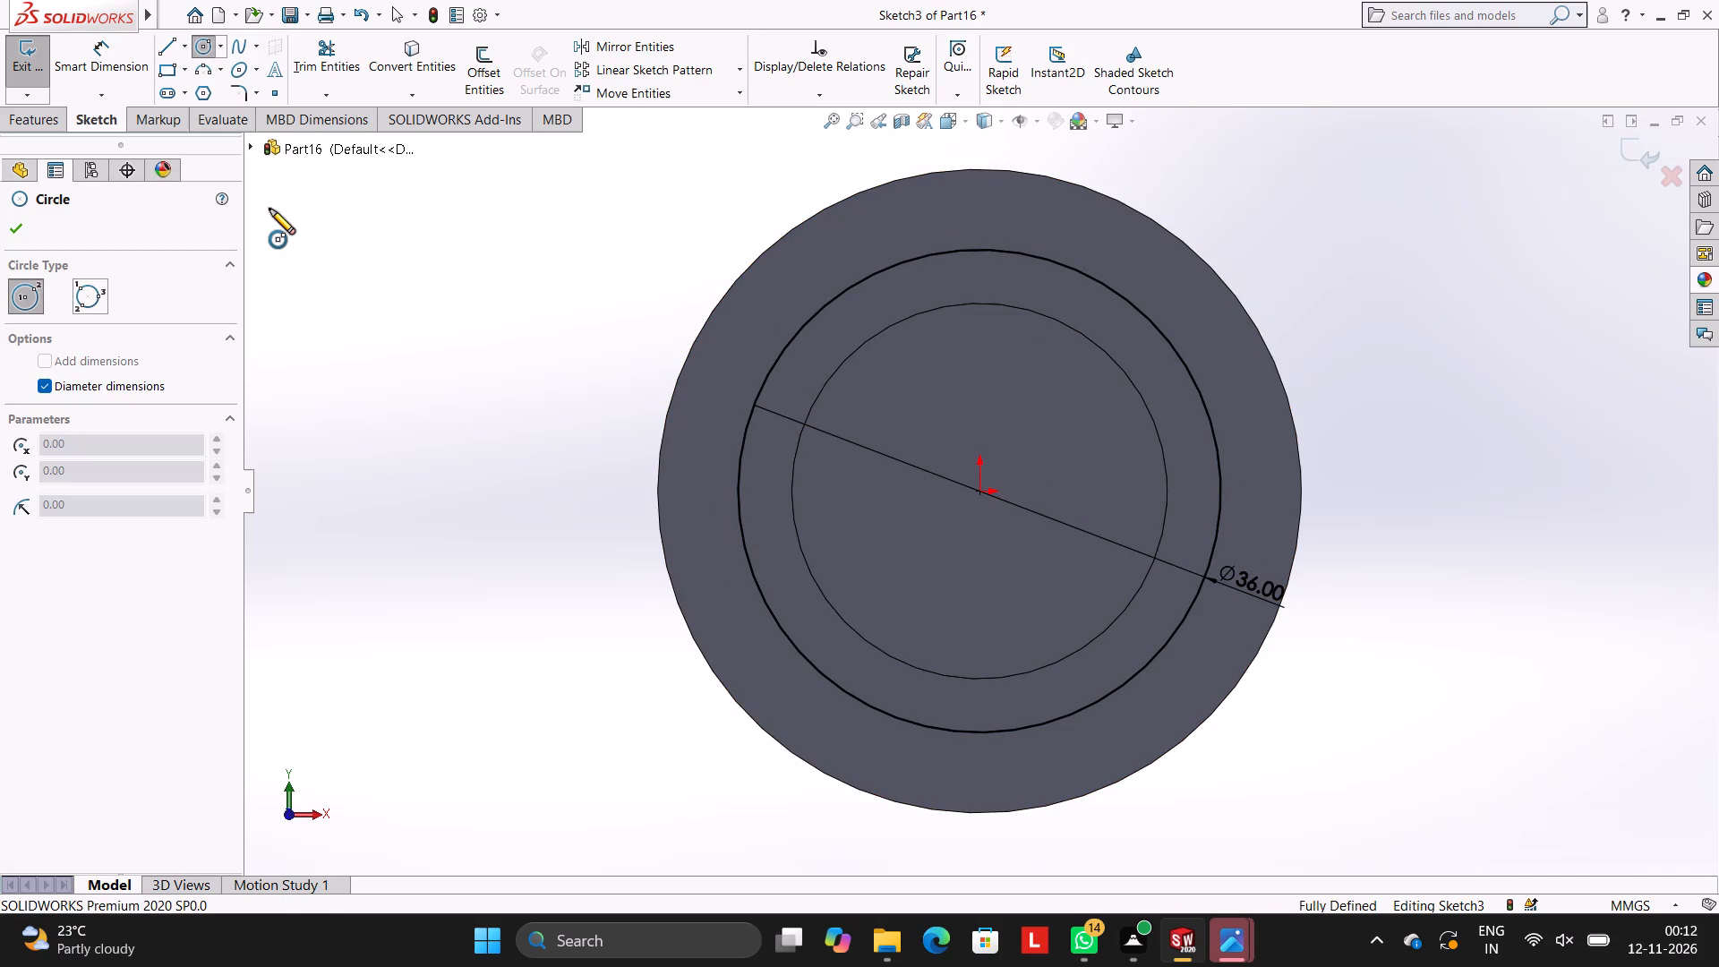
{"action": "left_click", "coordinate": [979, 248]}
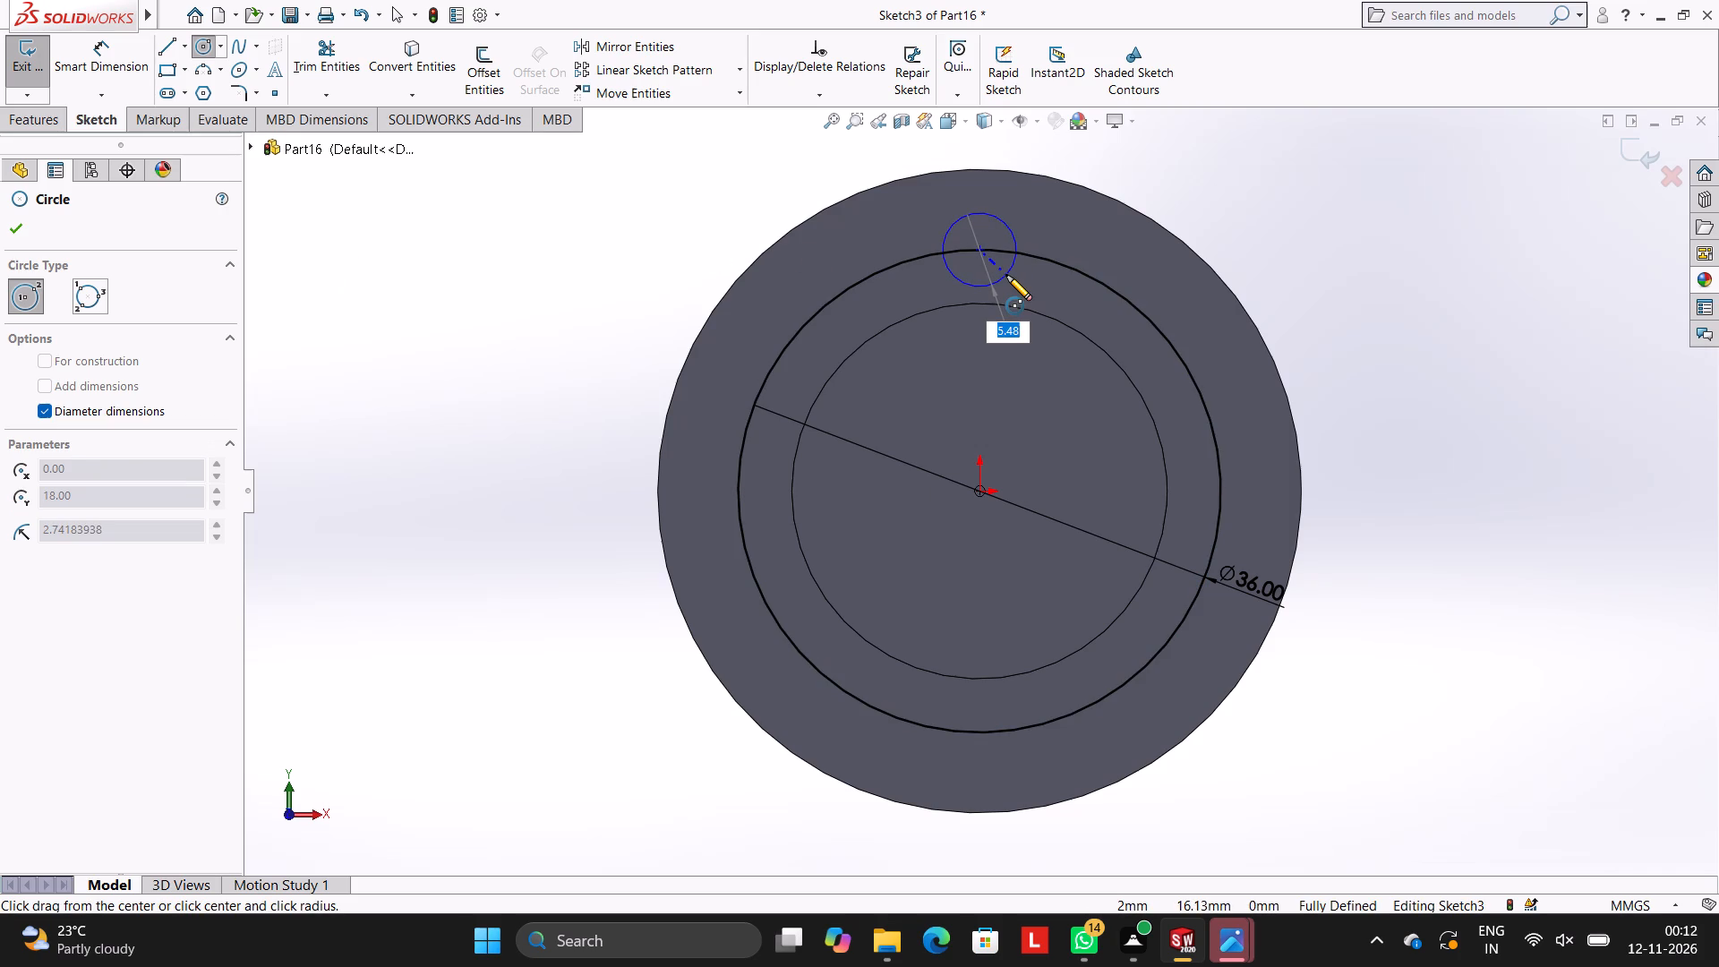
{"action": "key", "text": "3"}
{"action": "key", "text": "Return"}
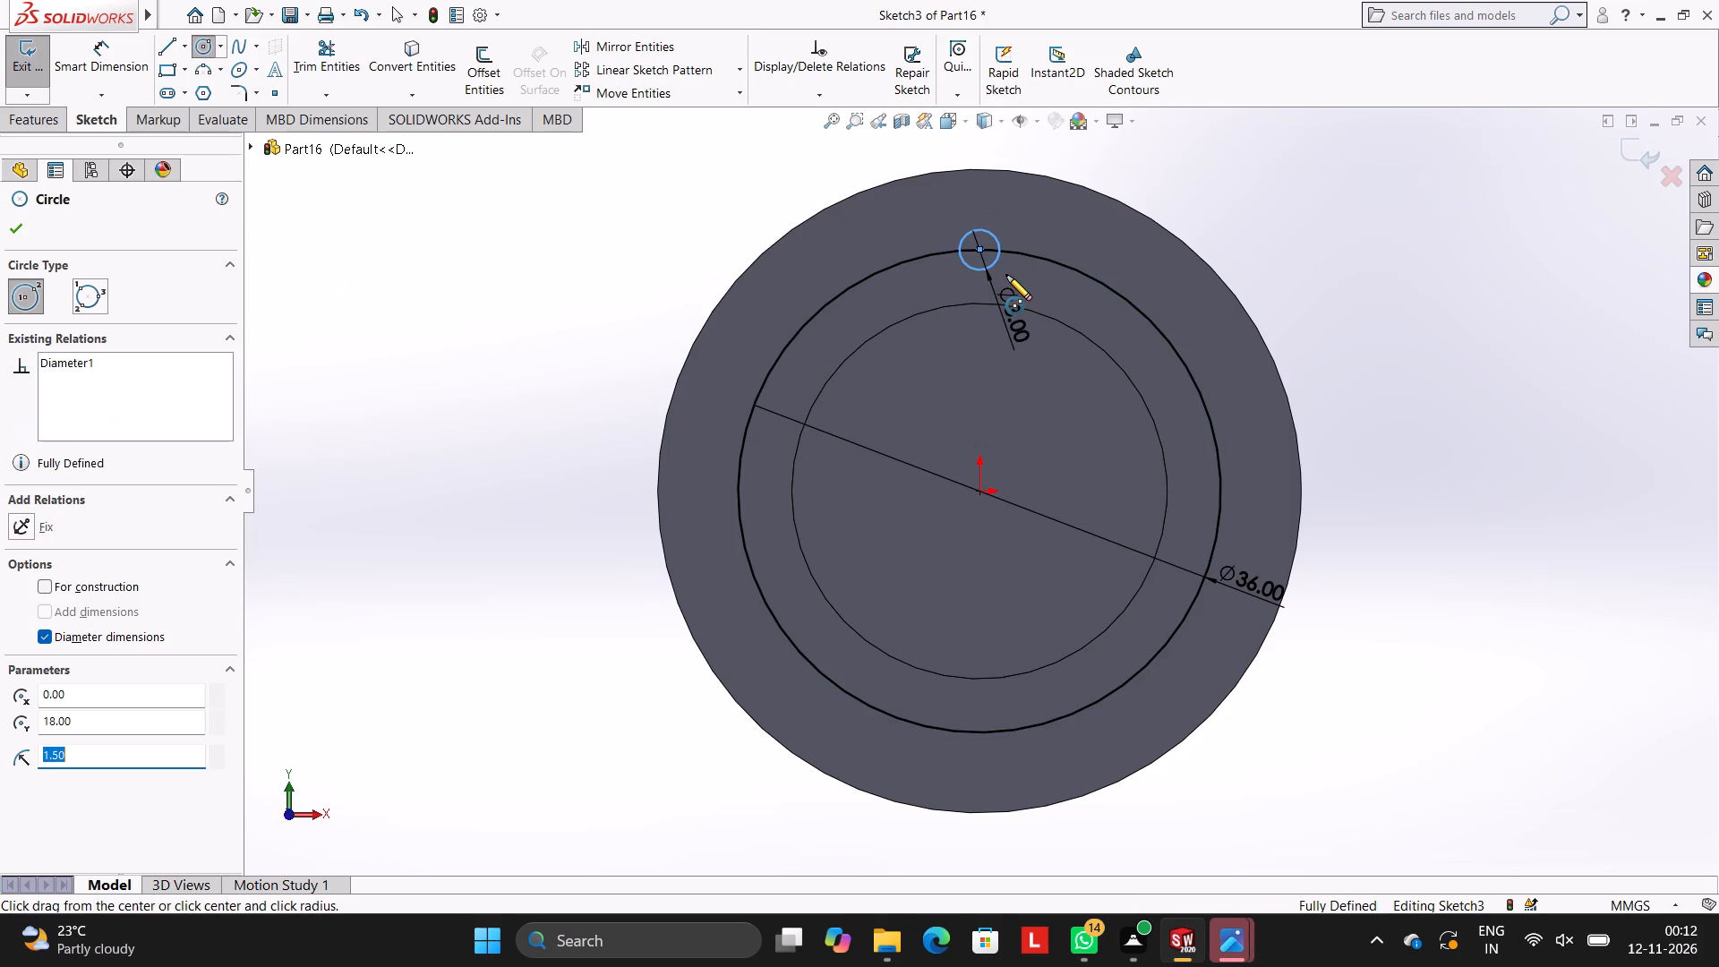
{"action": "key", "text": "Escape"}
{"action": "key", "text": "Escape"}
{"action": "key", "text": "Escape"}
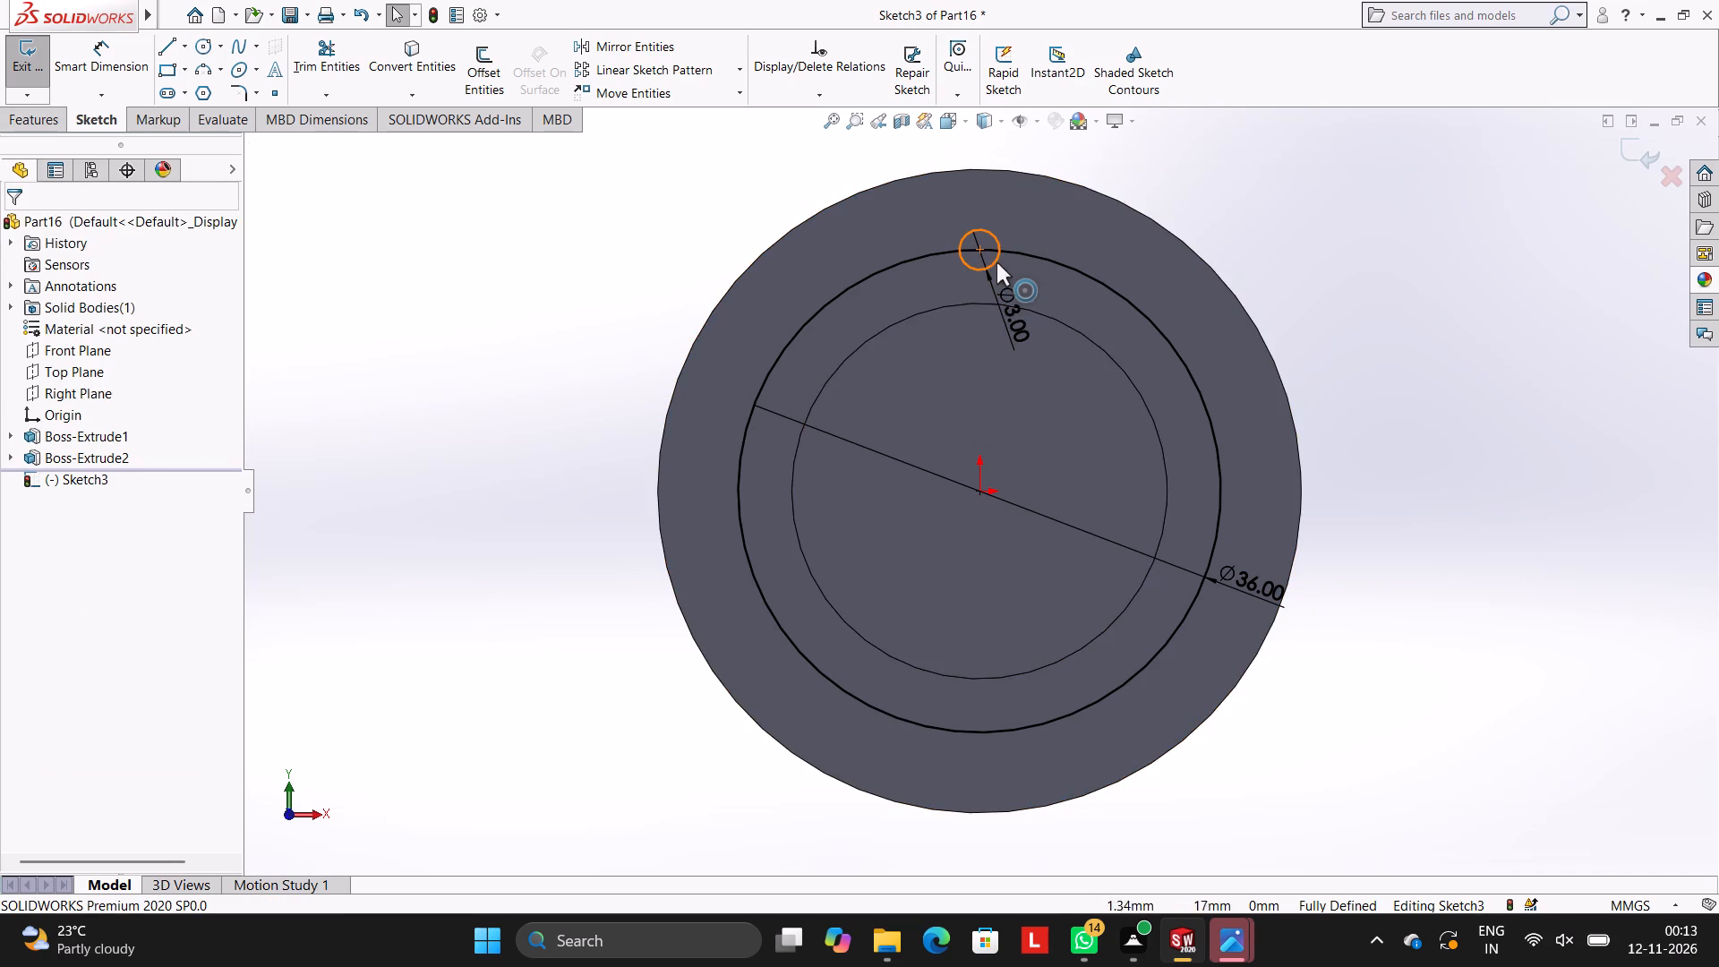
Circular-pattern the 3 mm circle about the origin with 3 equally spaced instances over 360 degrees.
{"action": "left_click", "coordinate": [996, 261]}
{"action": "left_click", "coordinate": [741, 73]}
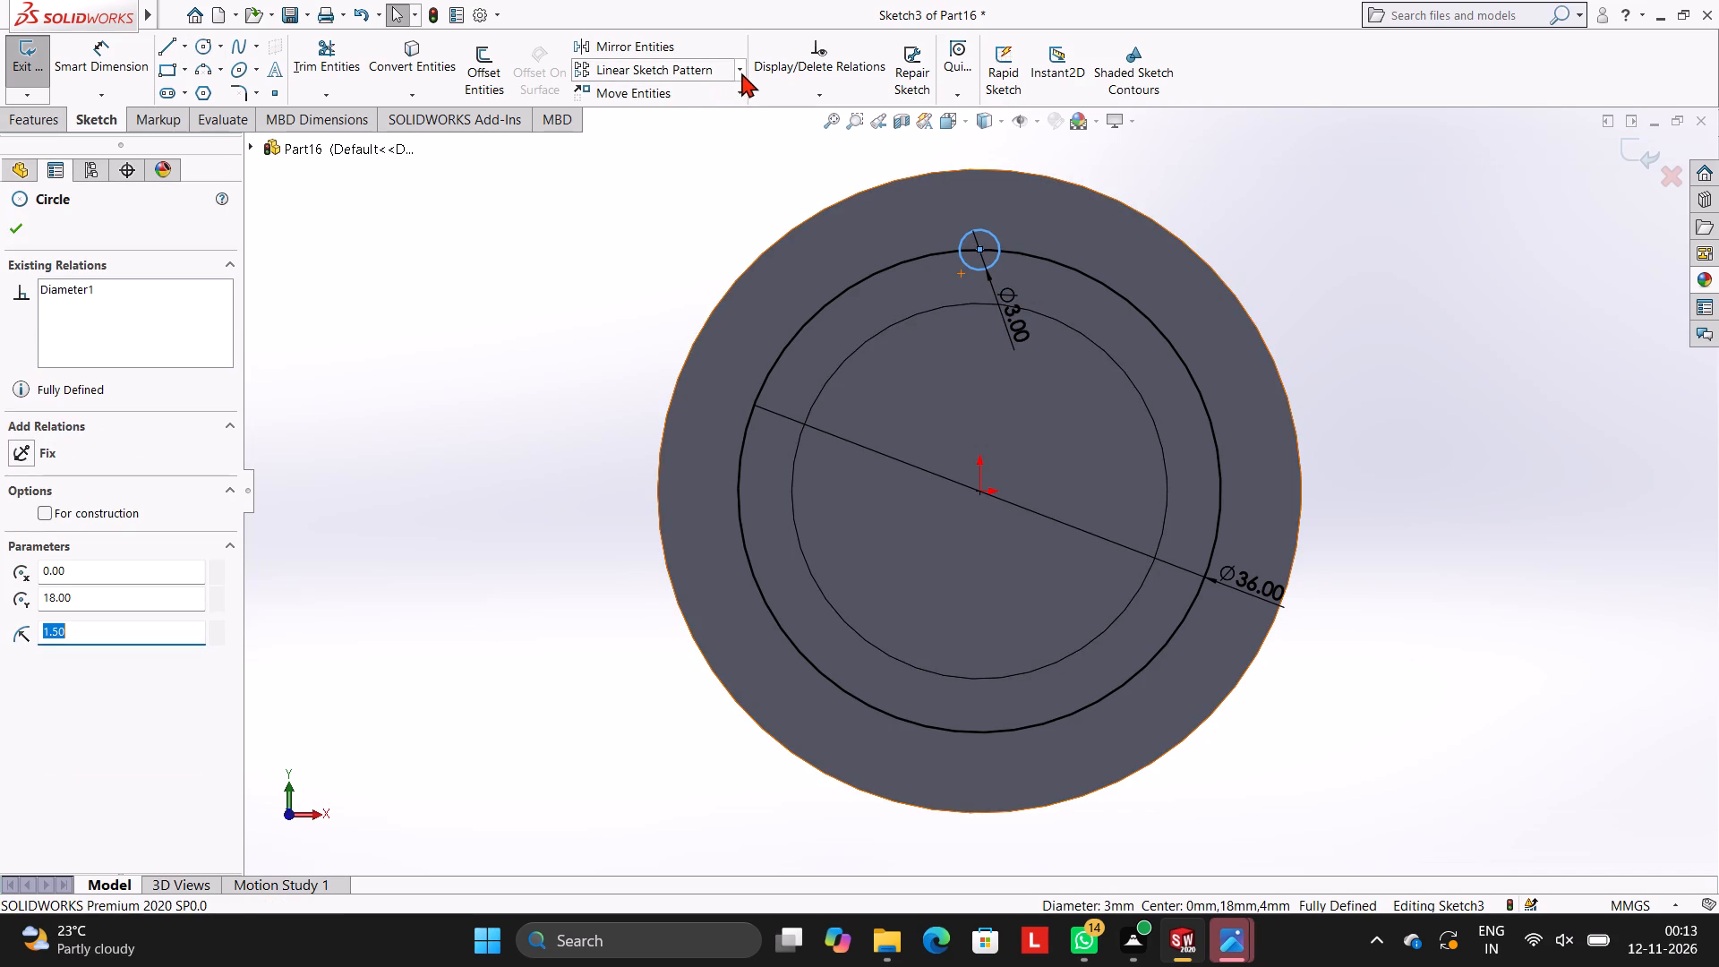
{"action": "left_click", "coordinate": [730, 119]}
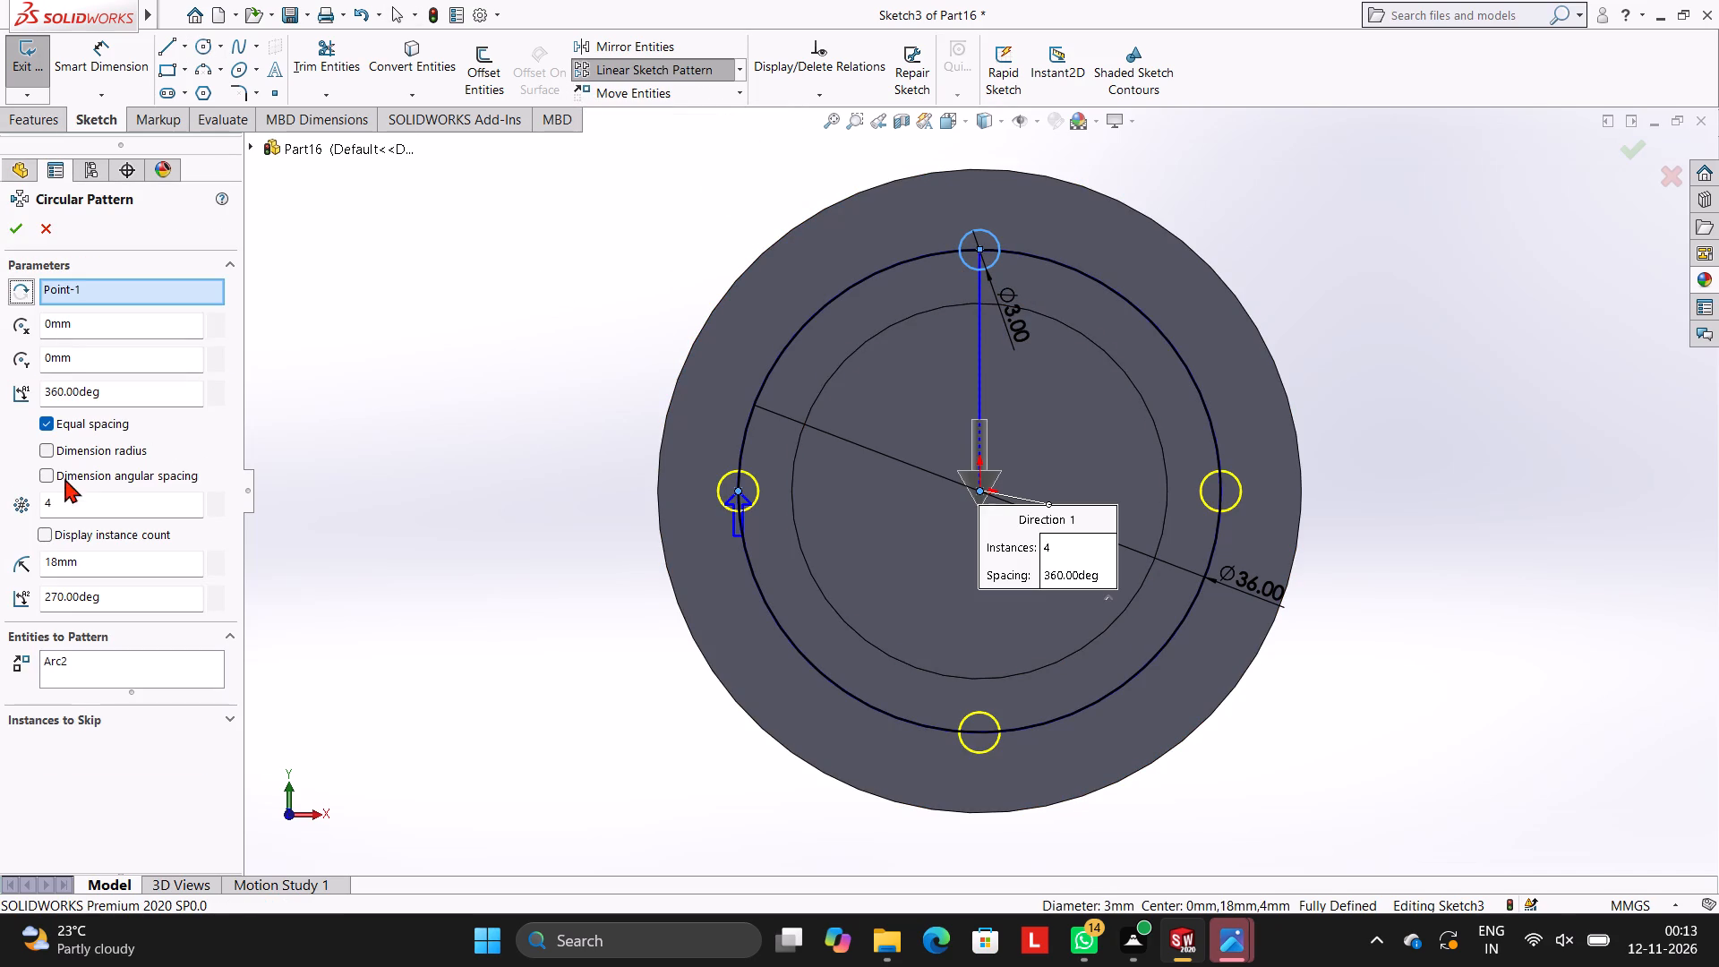
{"action": "left_click", "coordinate": [94, 492]}
{"action": "left_click", "coordinate": [94, 501]}
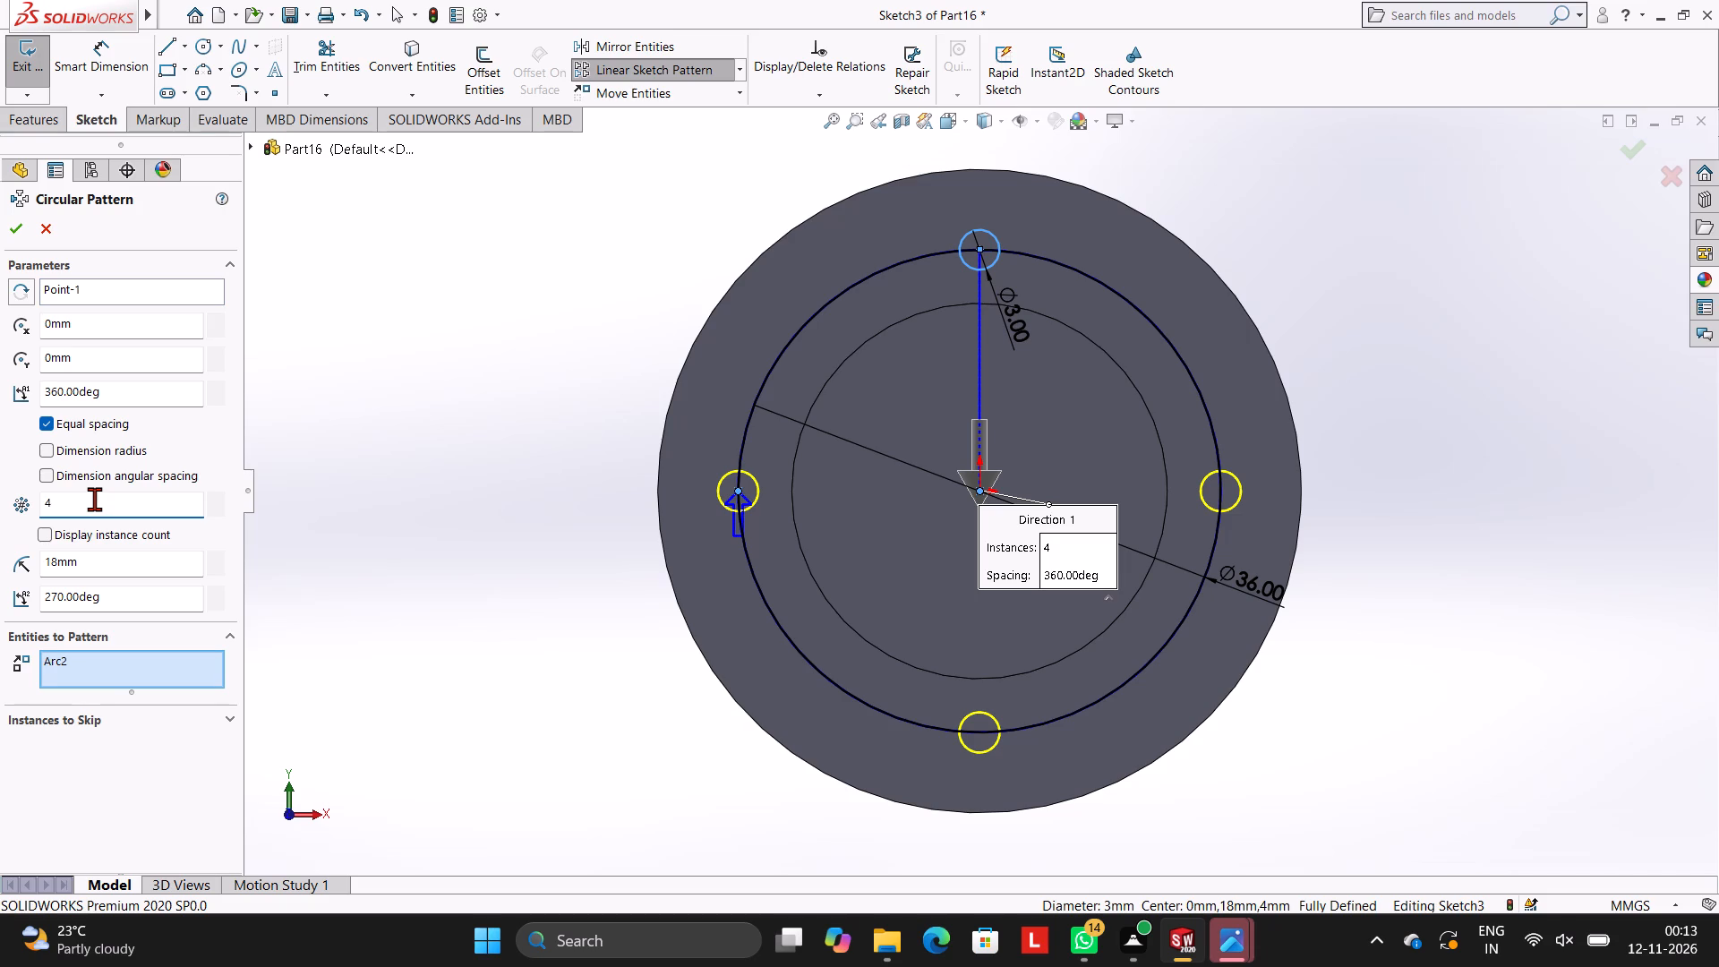
{"action": "key", "text": "BackSpace"}
{"action": "key", "text": "3"}
{"action": "key", "text": "Return"}
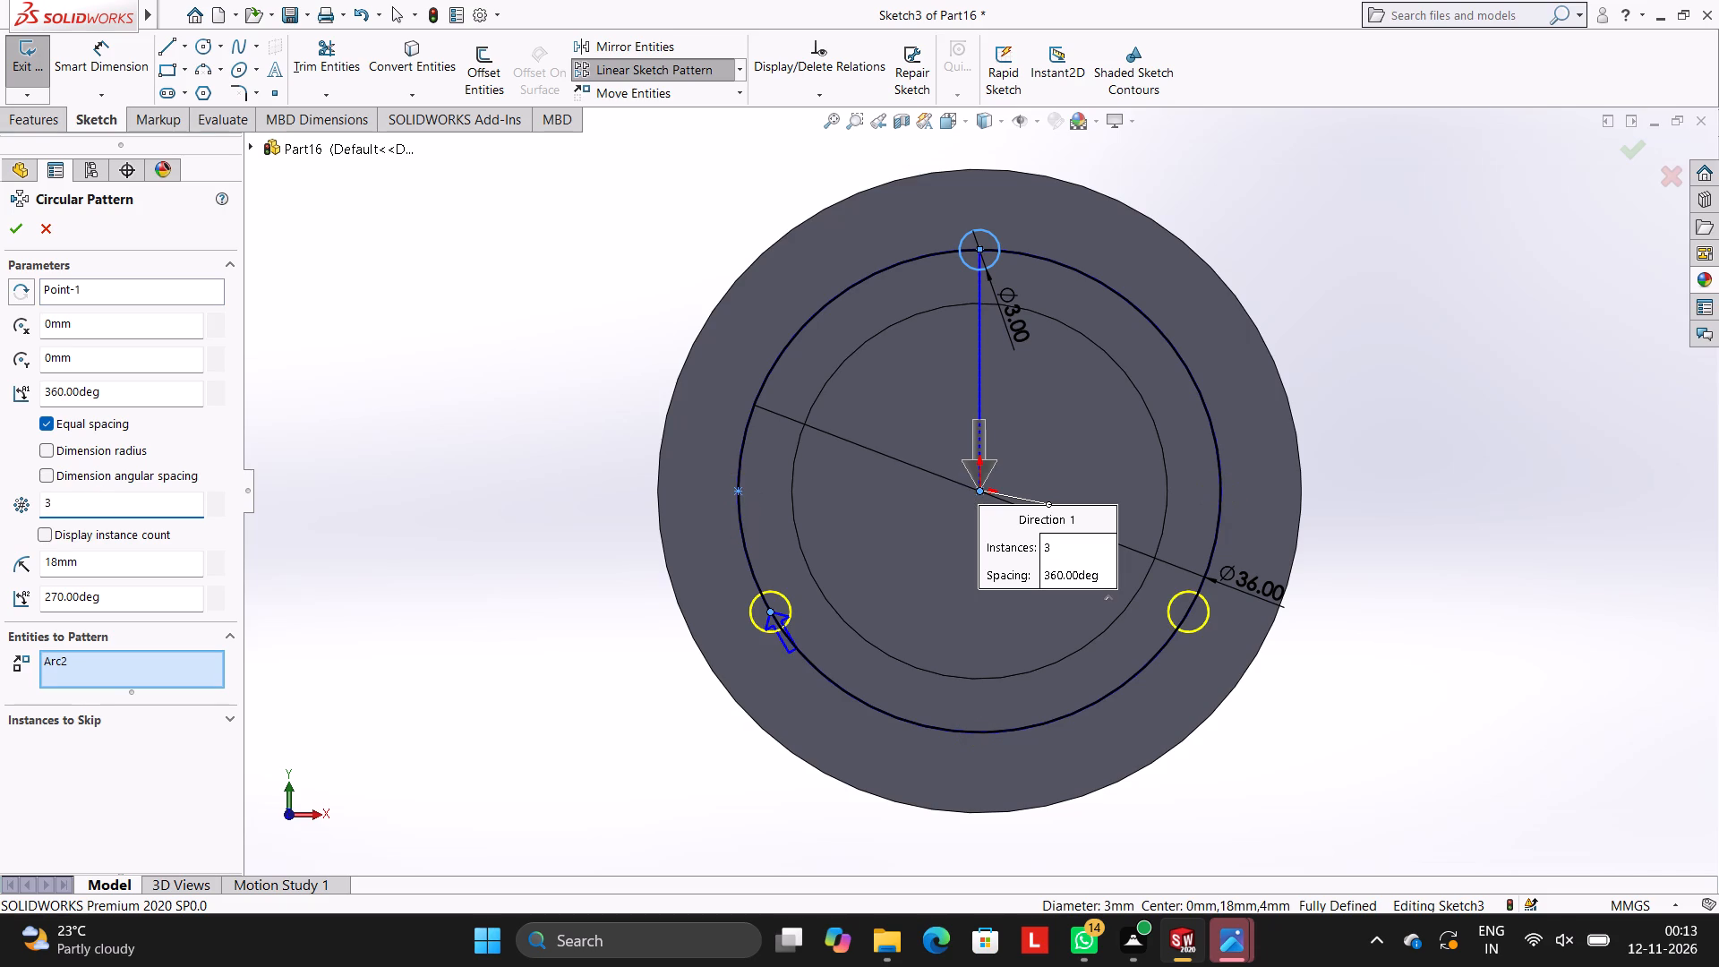
{"action": "left_click", "coordinate": [25, 234]}
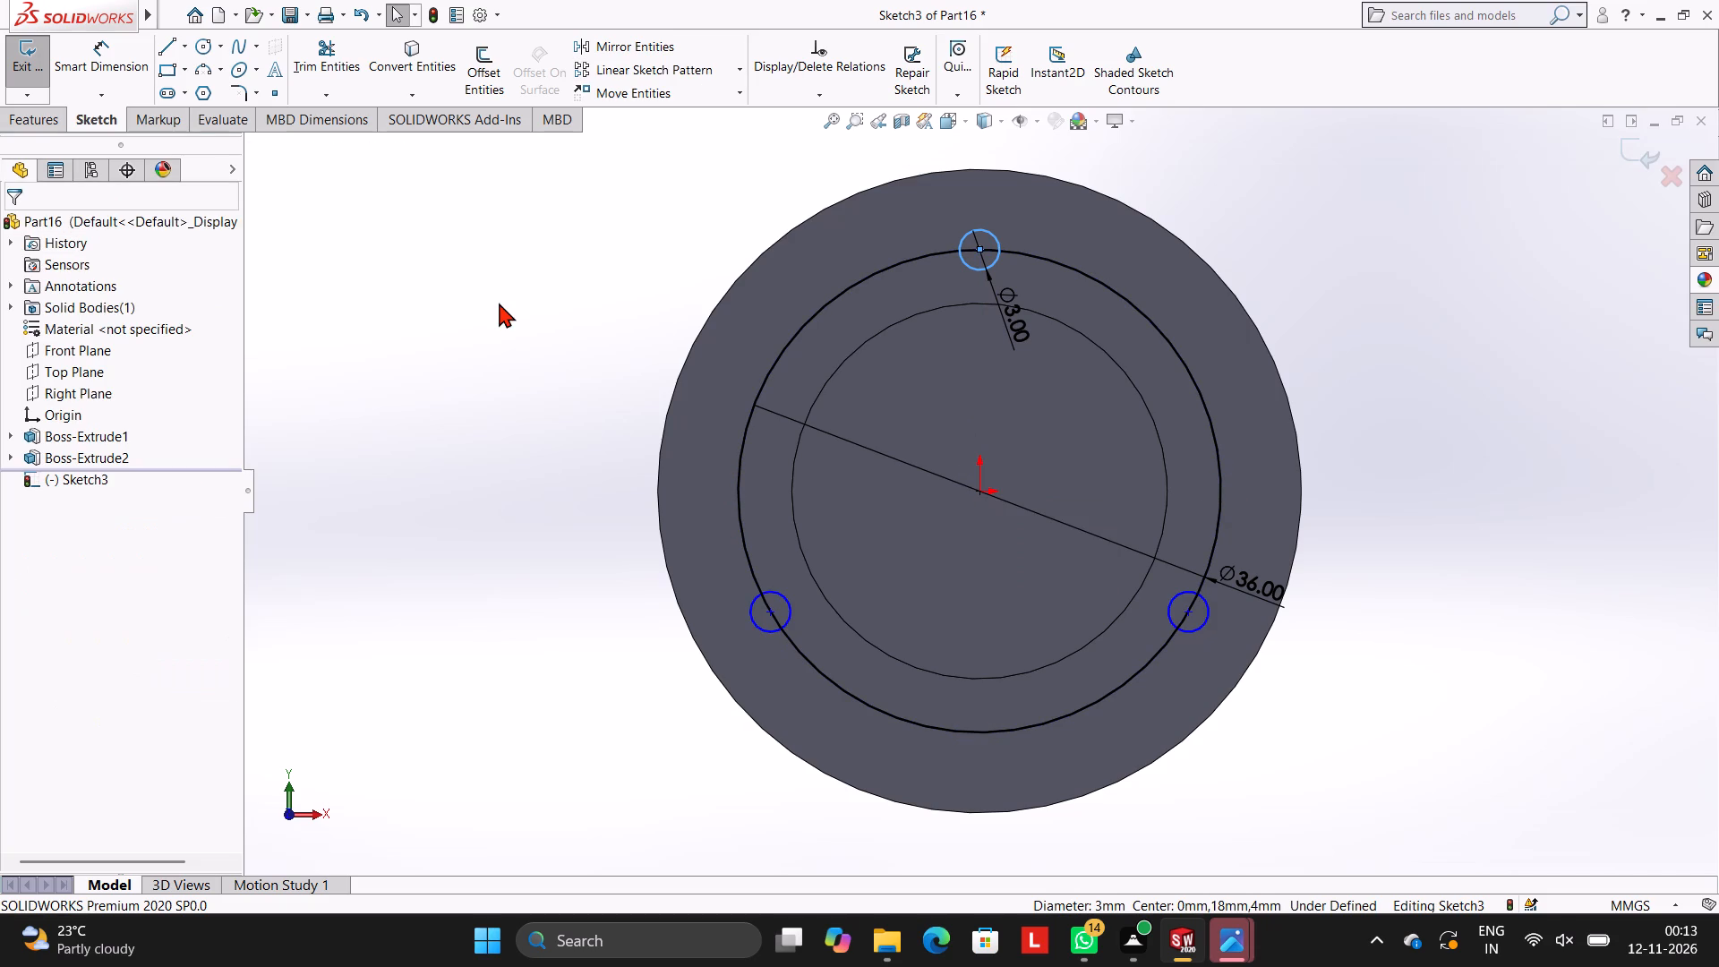
{"action": "left_click", "coordinate": [503, 302]}
{"action": "key", "text": "Escape"}
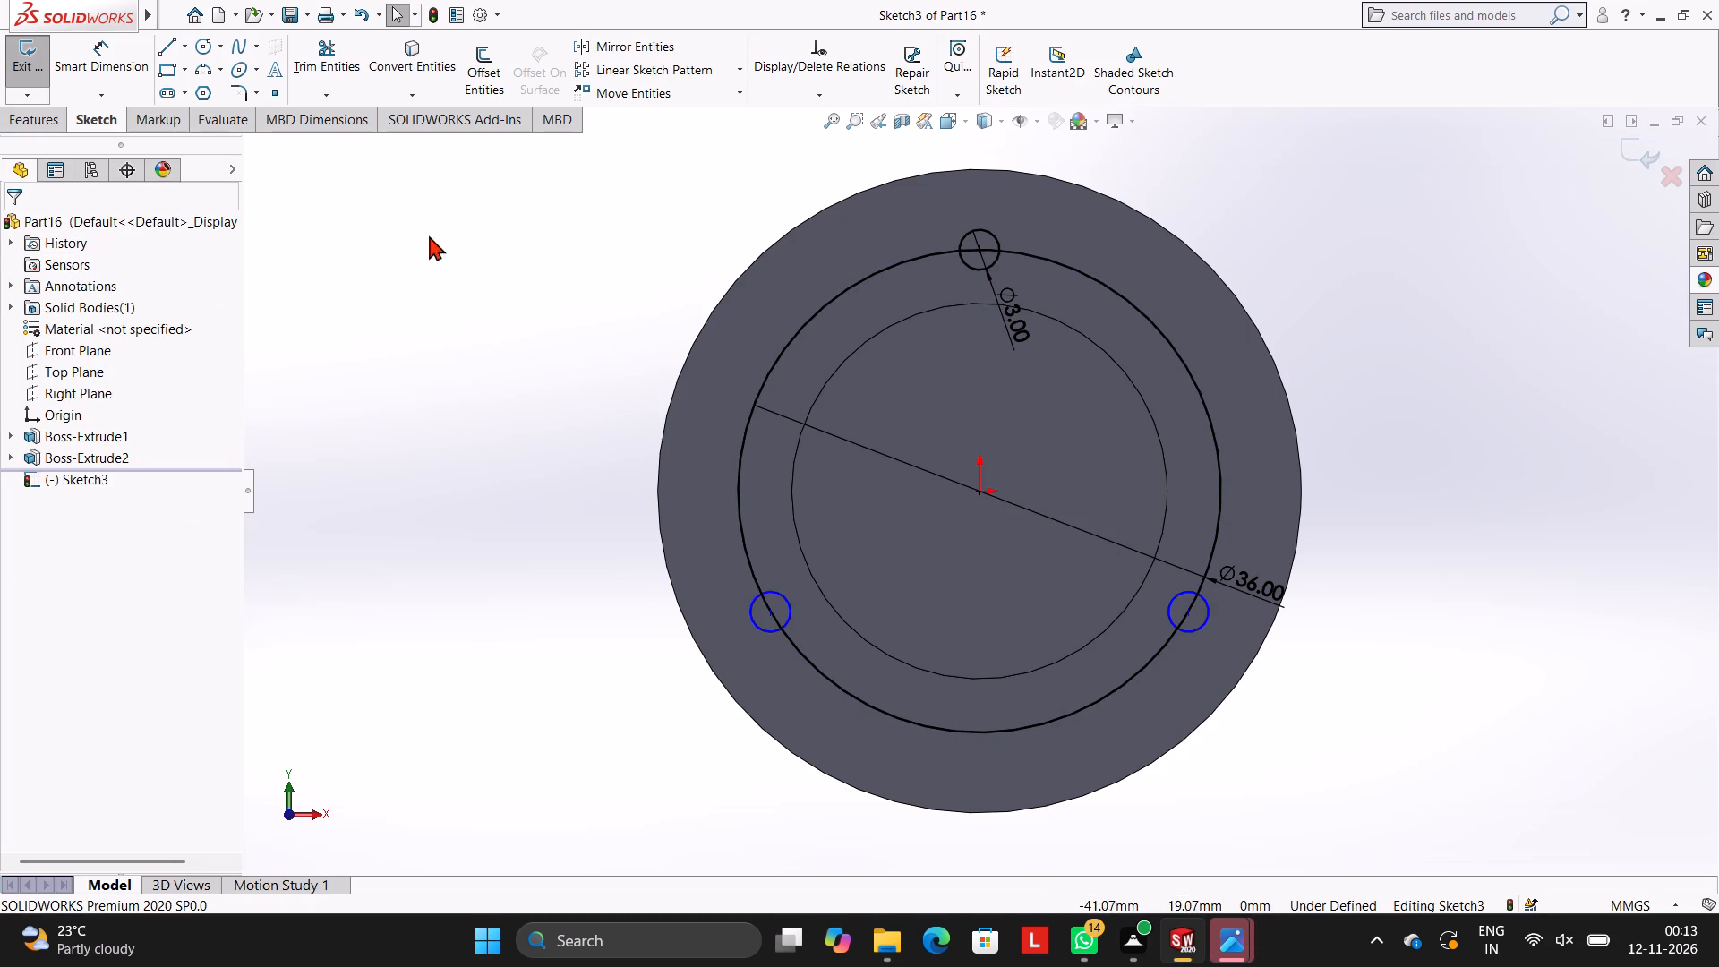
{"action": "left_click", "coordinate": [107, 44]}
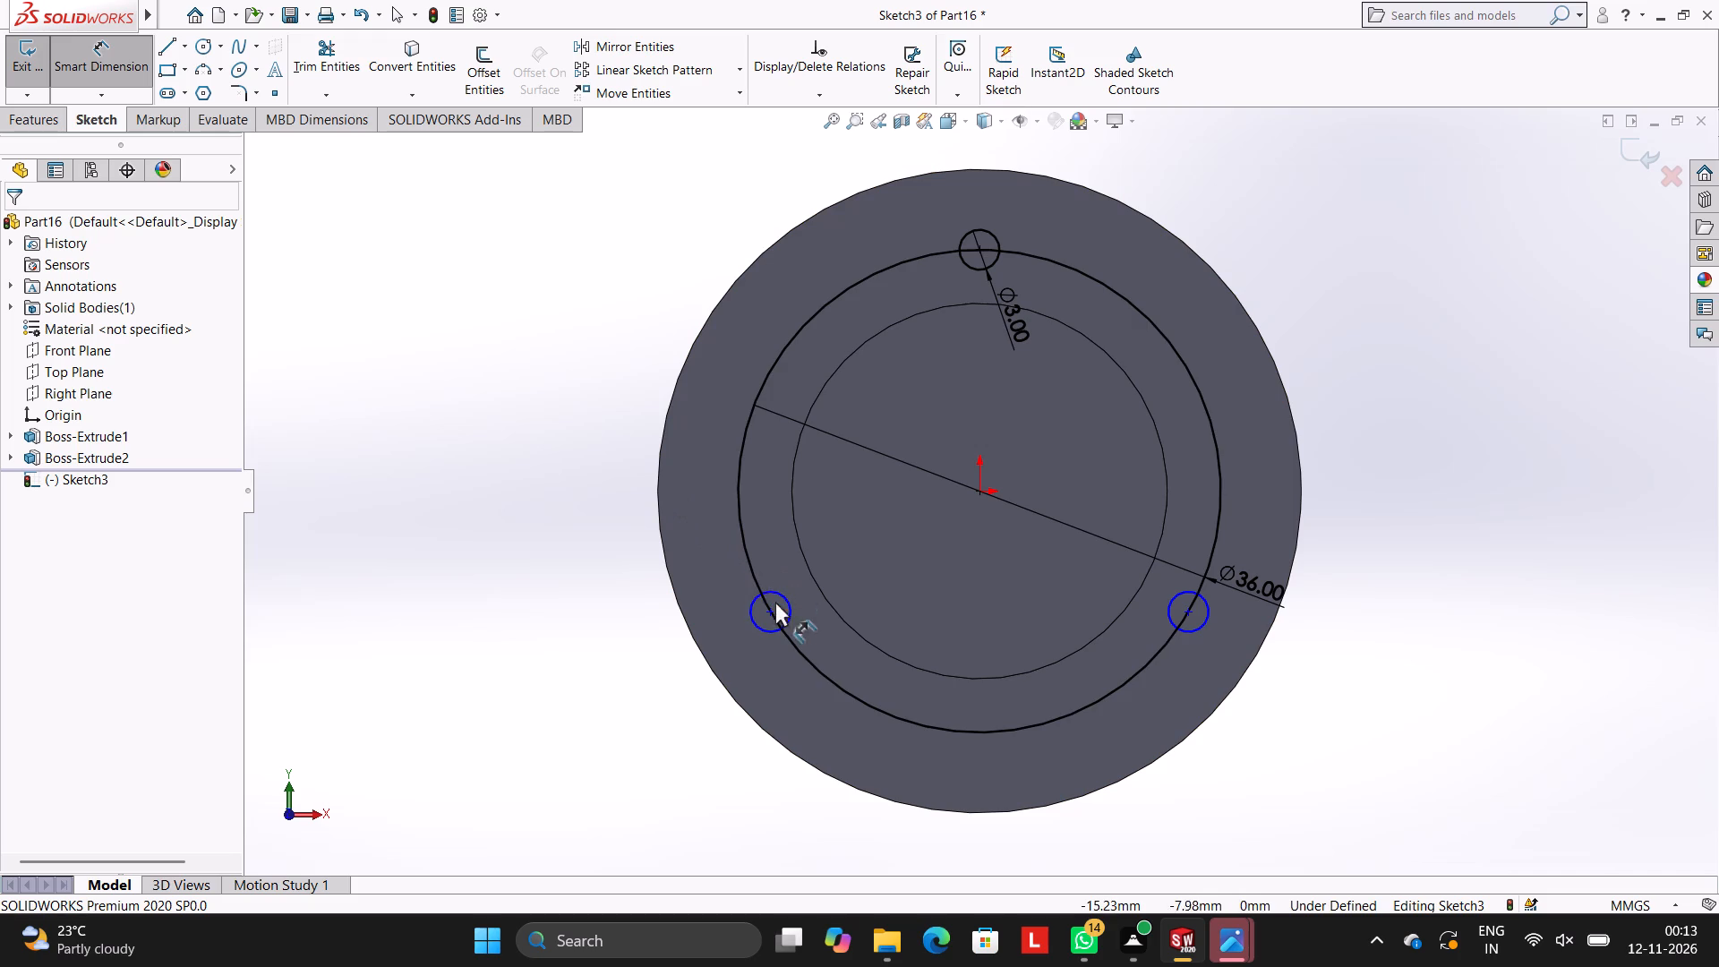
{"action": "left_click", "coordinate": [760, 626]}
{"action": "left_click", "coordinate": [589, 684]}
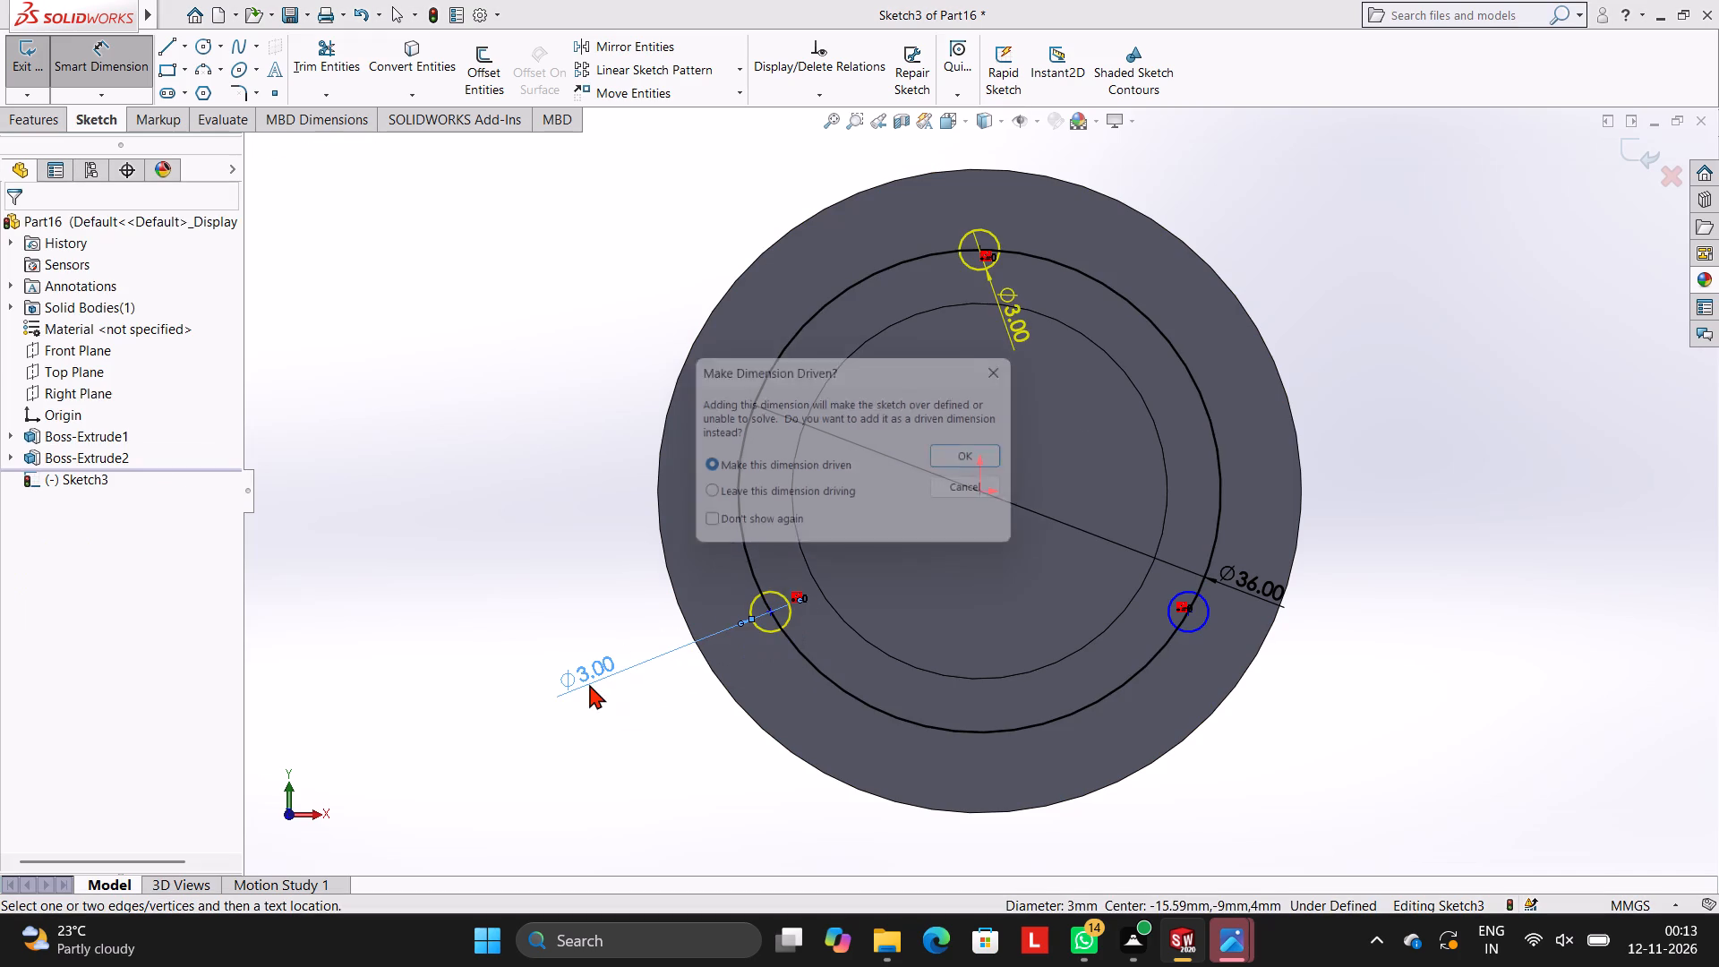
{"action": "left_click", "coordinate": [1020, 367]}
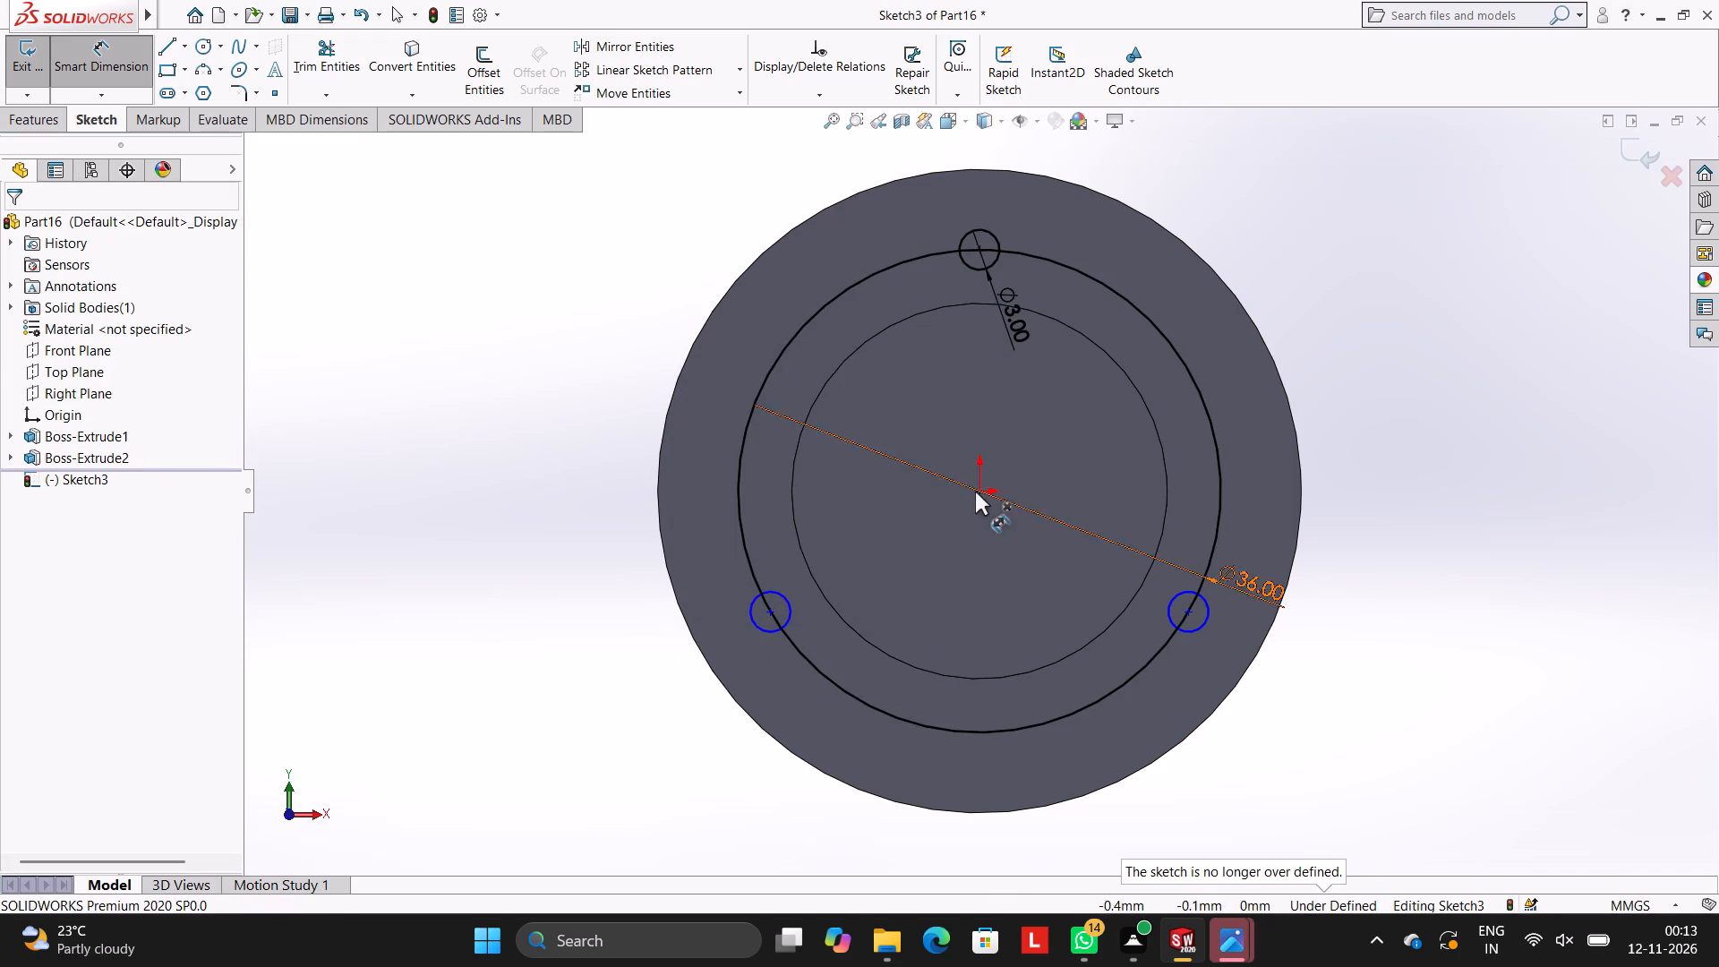
Dimension the vertical and horizontal distances from the origin to the centre of the lower-left 3 mm circle.
{"action": "left_click", "coordinate": [979, 492]}
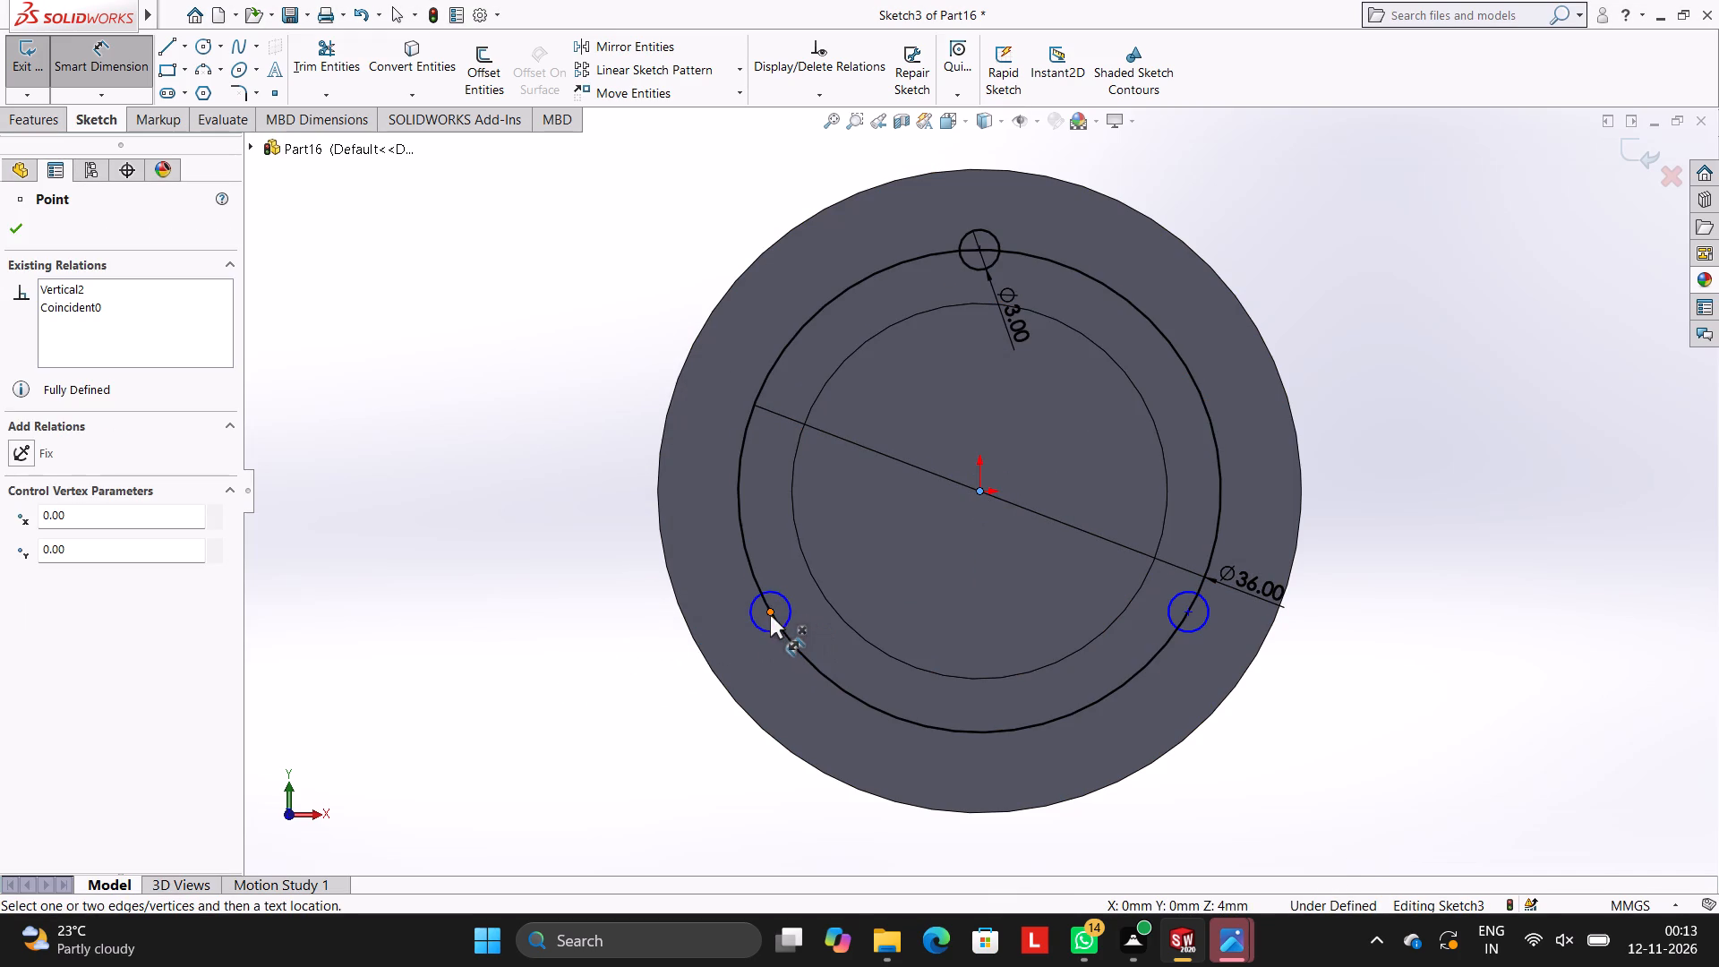
{"action": "left_click", "coordinate": [770, 612]}
{"action": "left_click", "coordinate": [544, 604]}
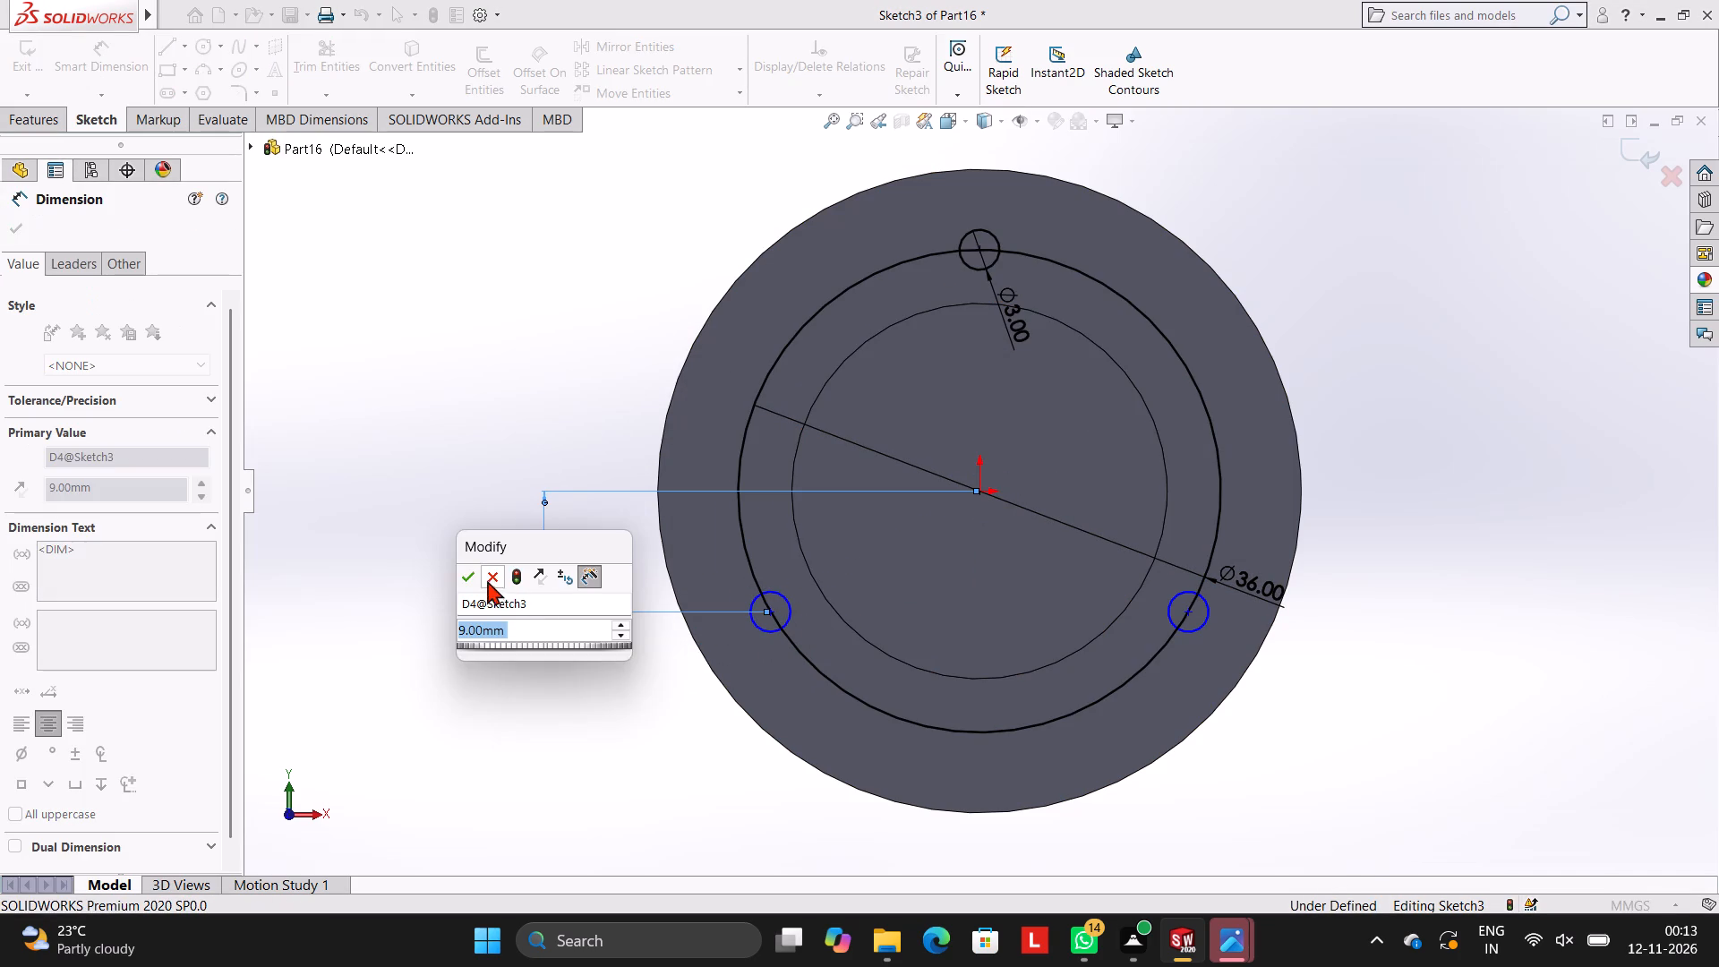
{"action": "left_click", "coordinate": [471, 574]}
{"action": "left_click", "coordinate": [471, 477]}
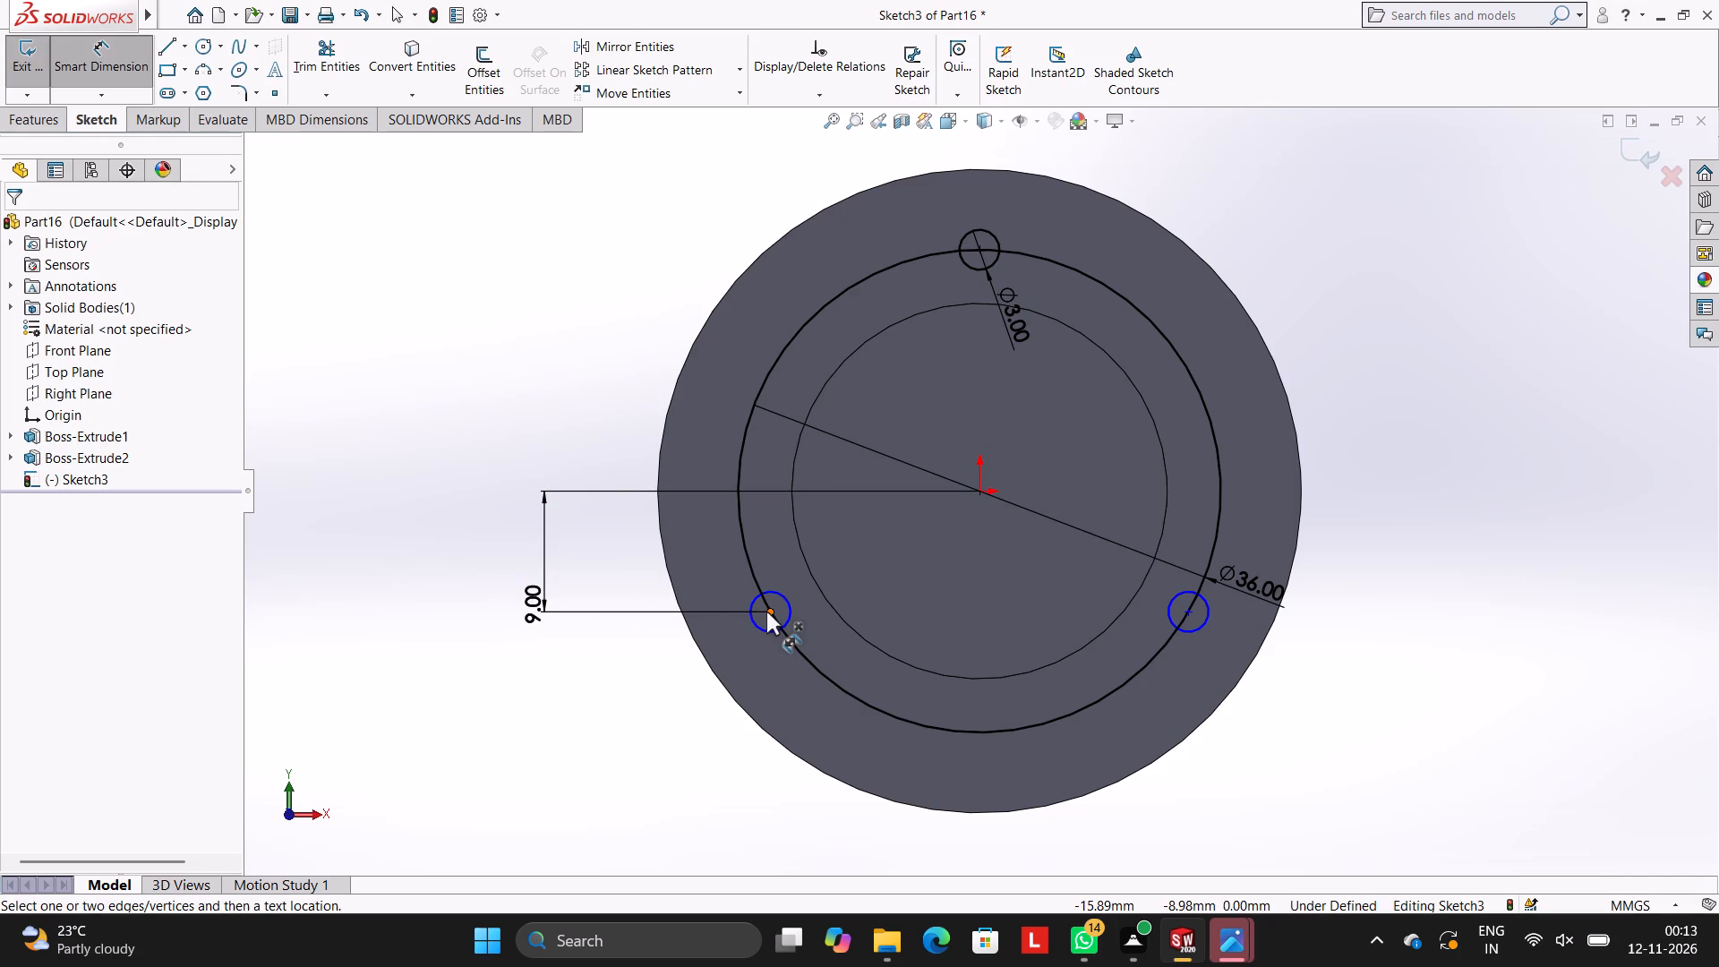
{"action": "left_click", "coordinate": [768, 612]}
{"action": "left_click", "coordinate": [981, 491]}
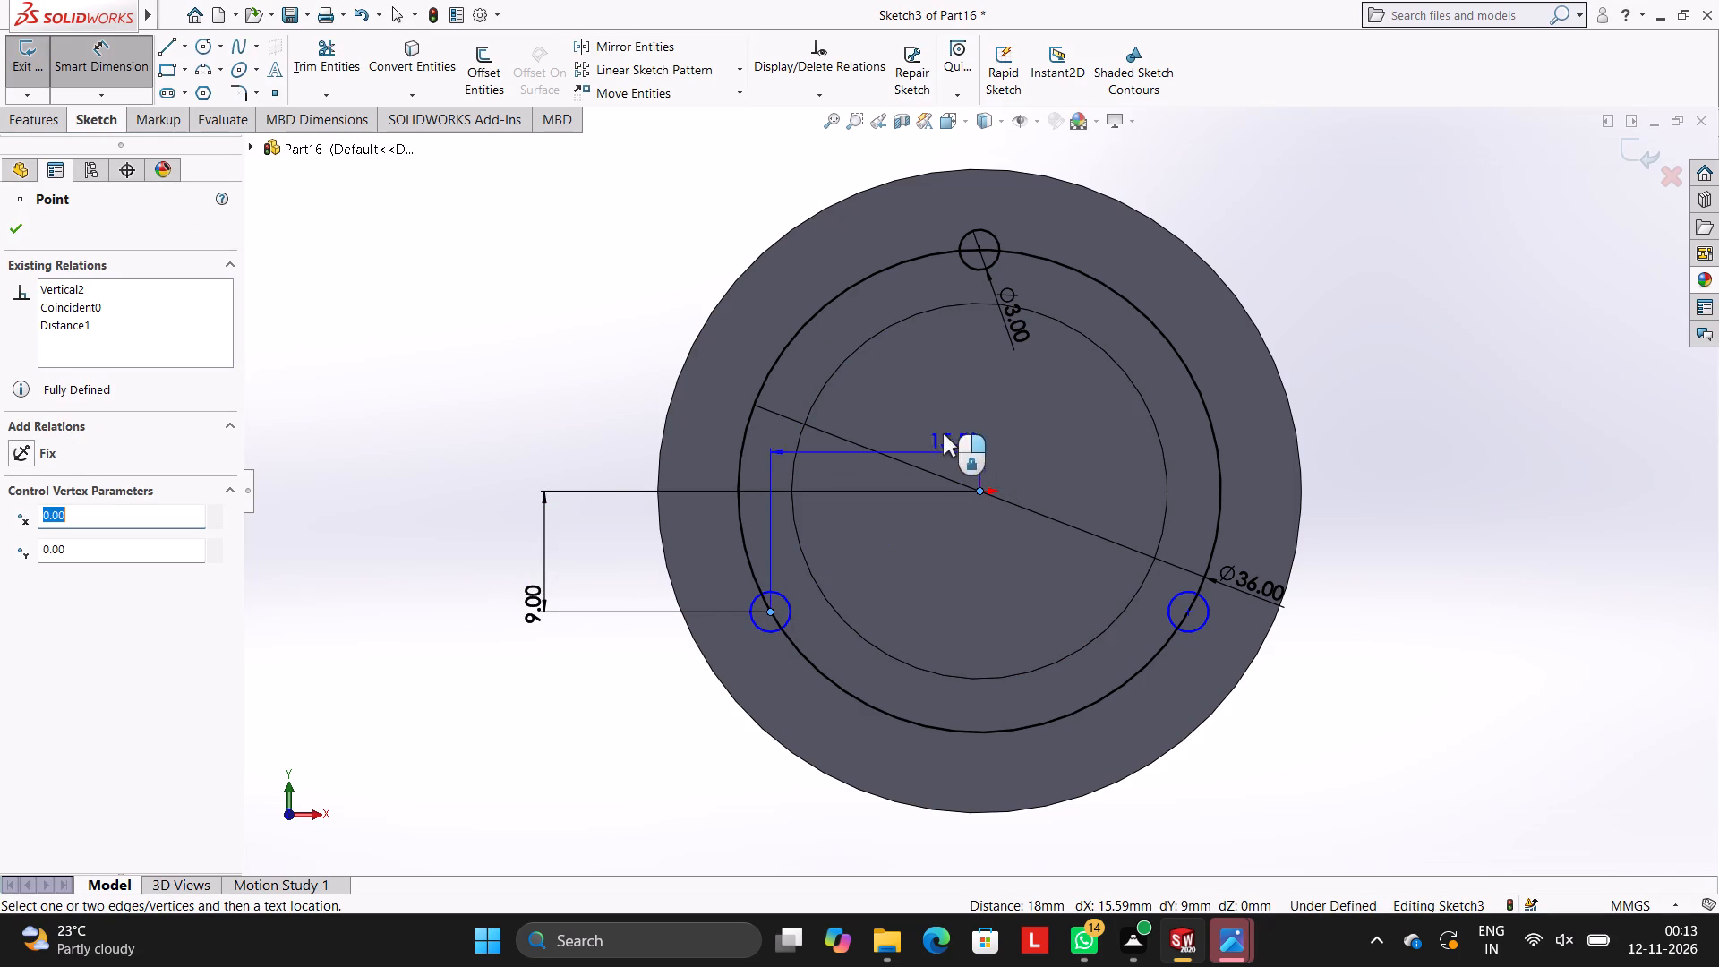
{"action": "left_click", "coordinate": [879, 210]}
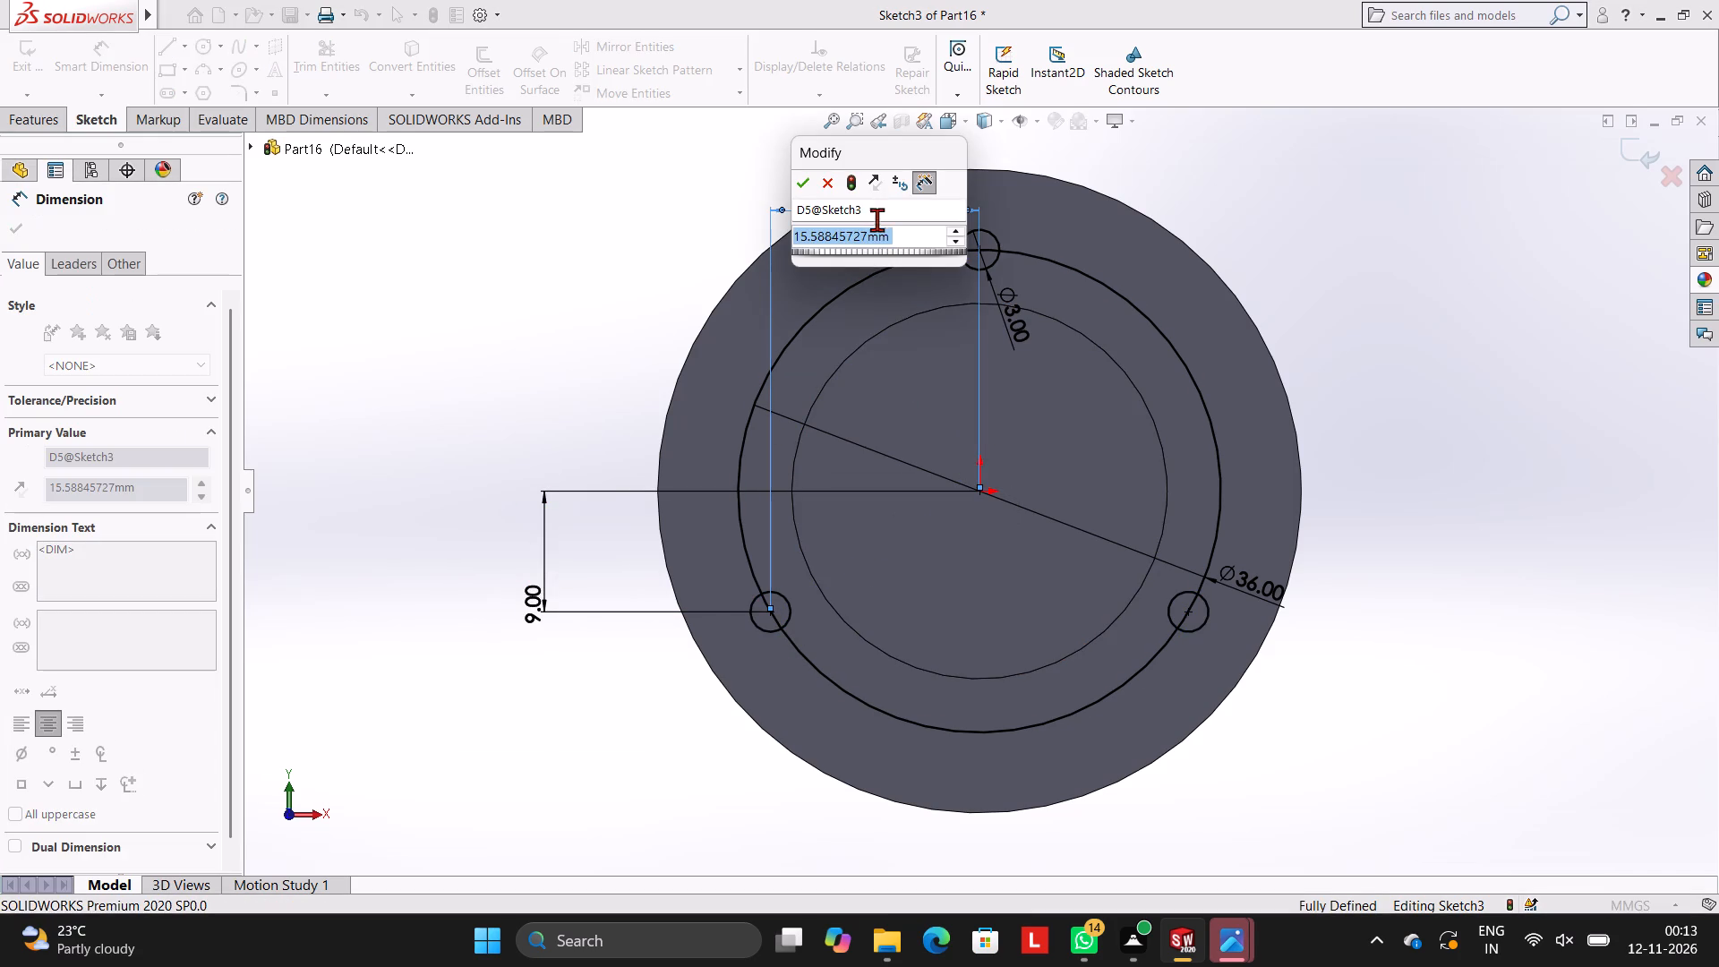
{"action": "left_click", "coordinate": [805, 181]}
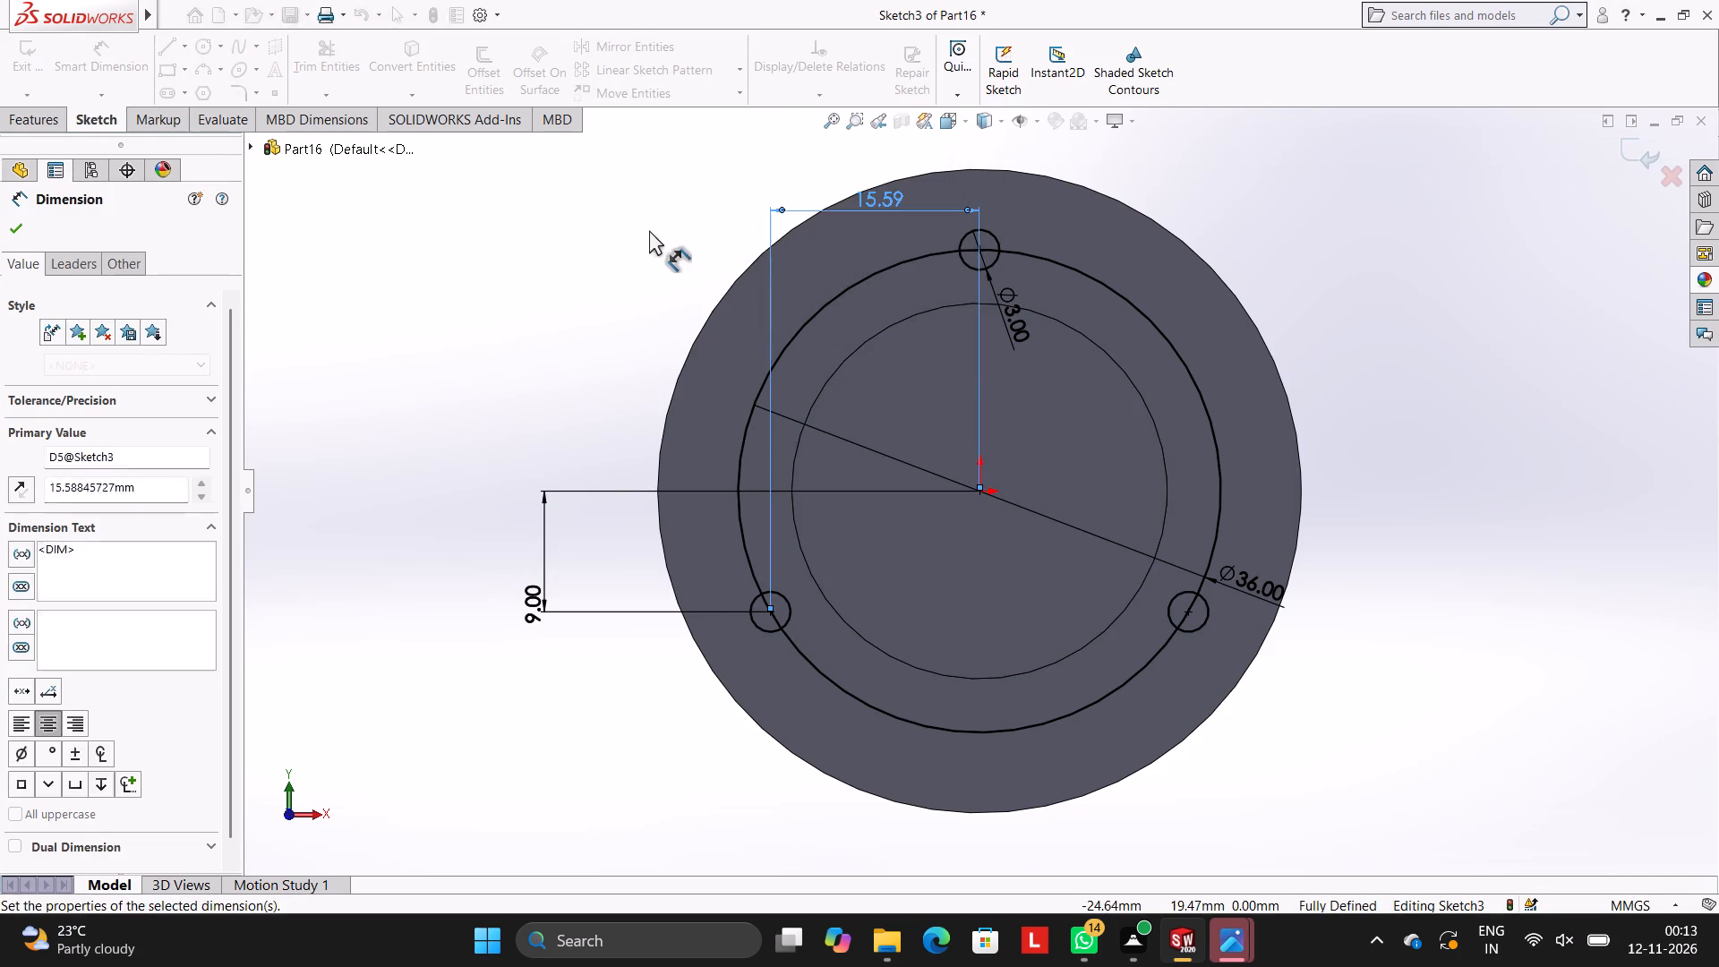
{"action": "left_click", "coordinate": [648, 230]}
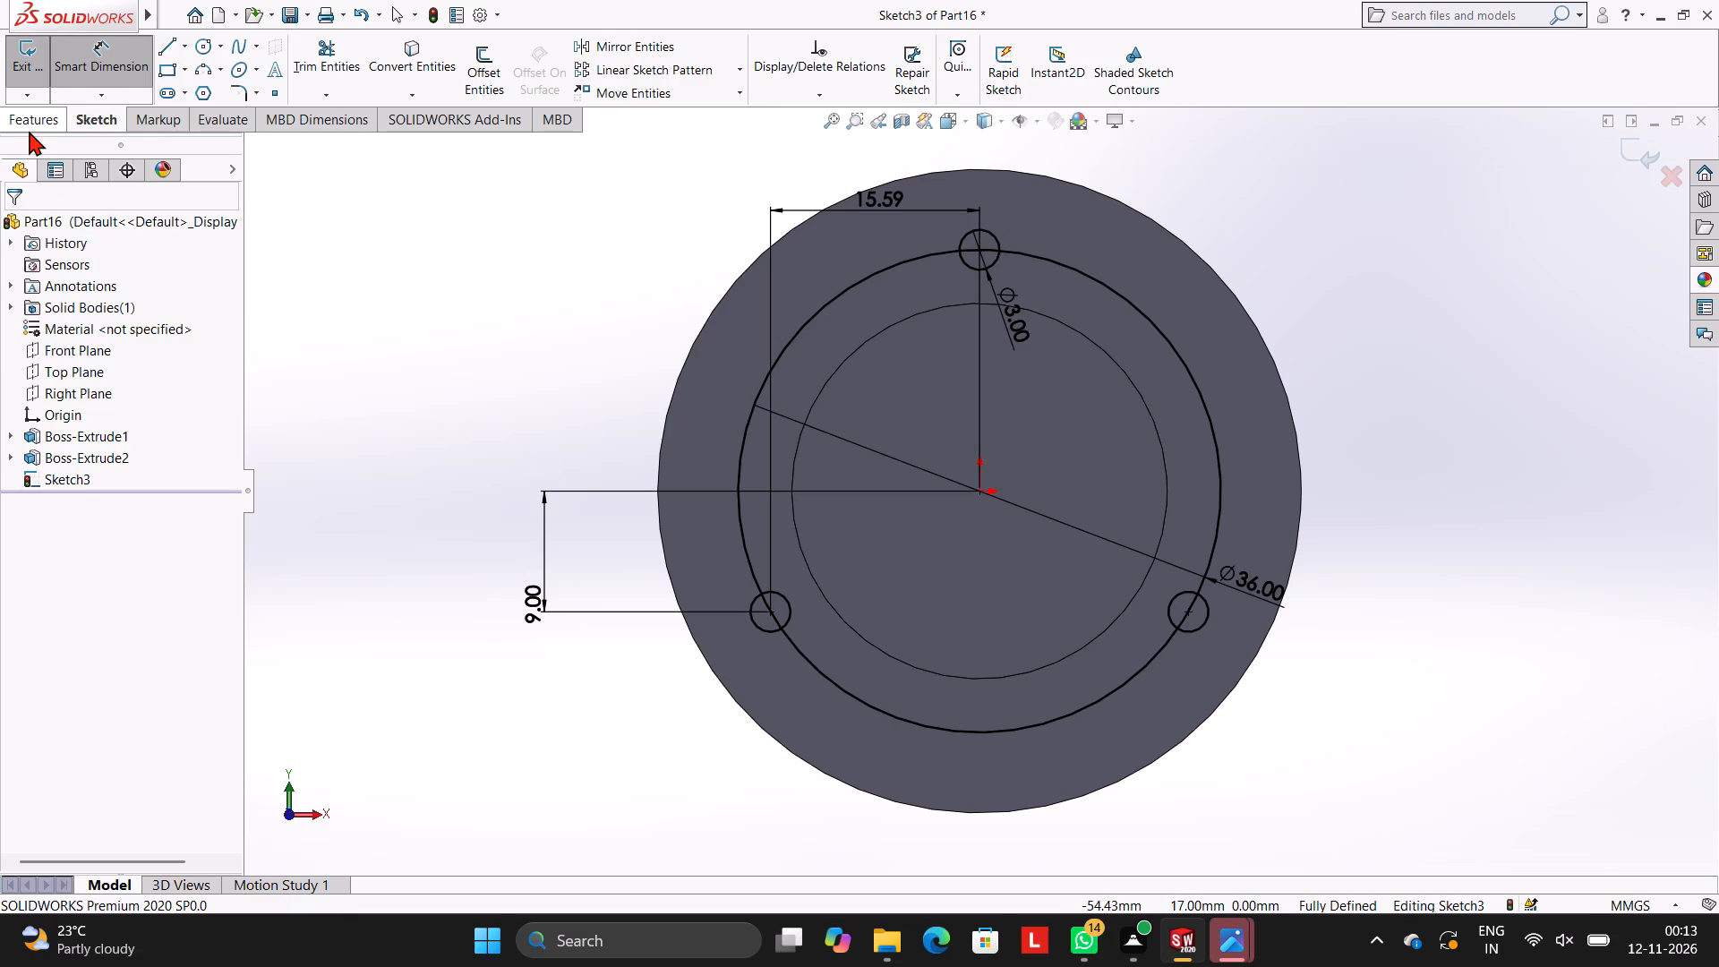
Cut-extrude the three 3 mm circles, picking both halves of each as contours, to a blind depth of 10 mm.
{"action": "left_click", "coordinate": [47, 111]}
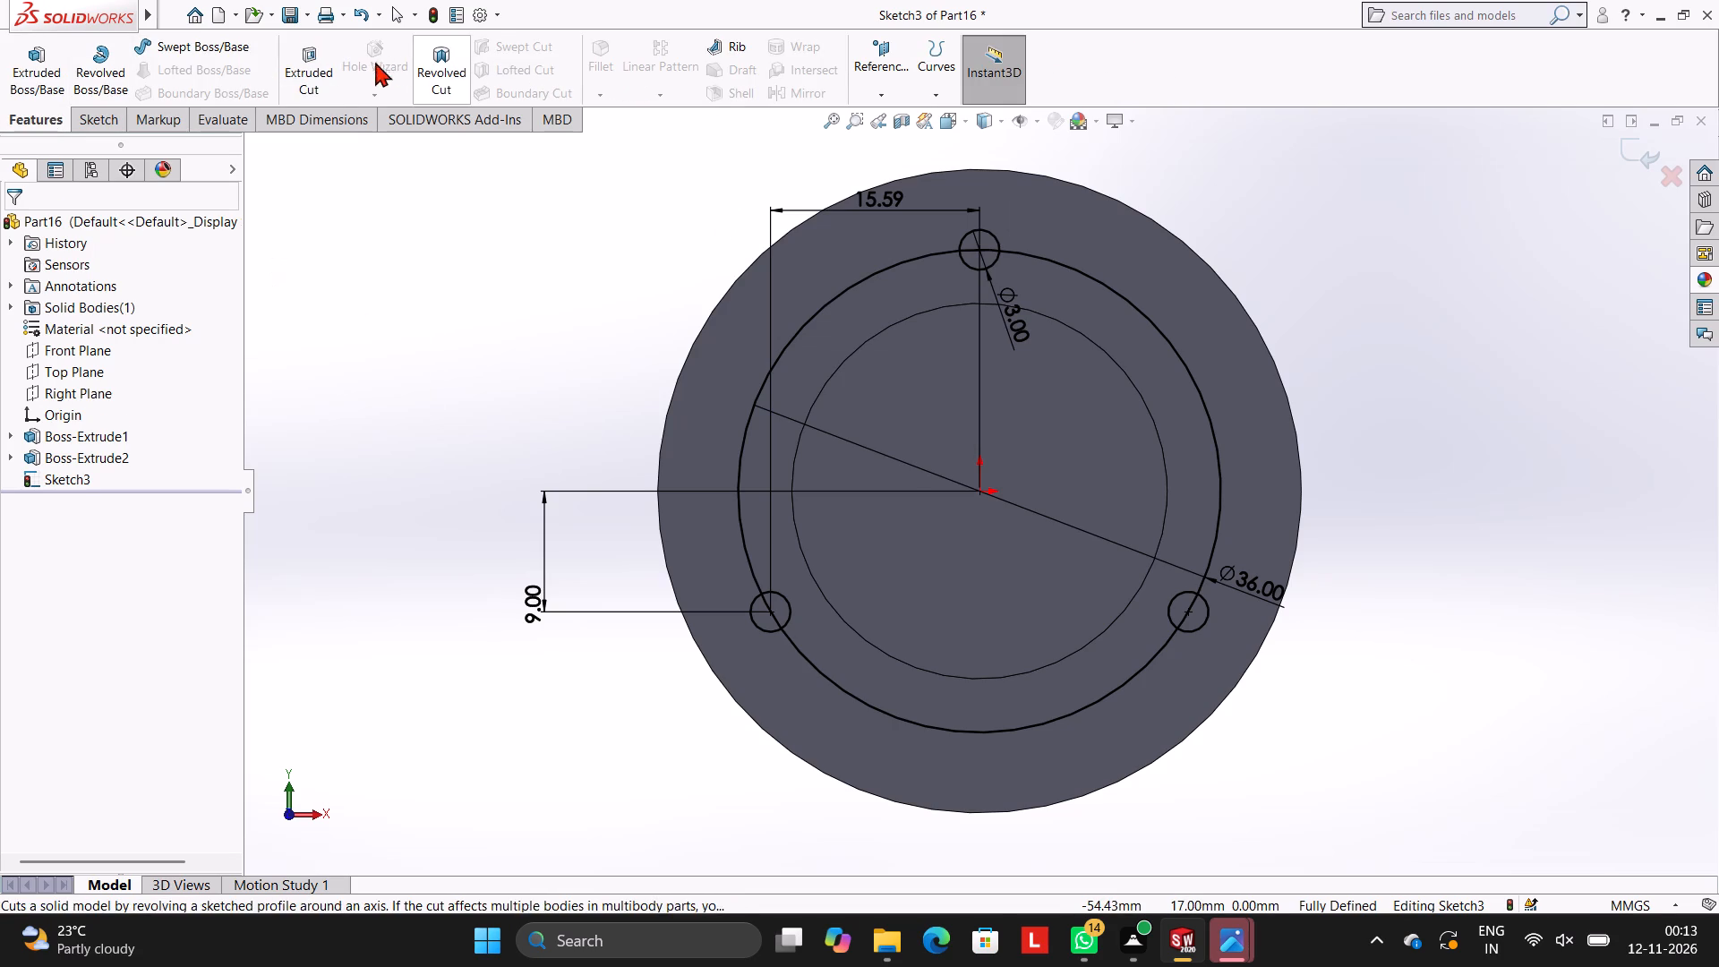
{"action": "left_click", "coordinate": [314, 66]}
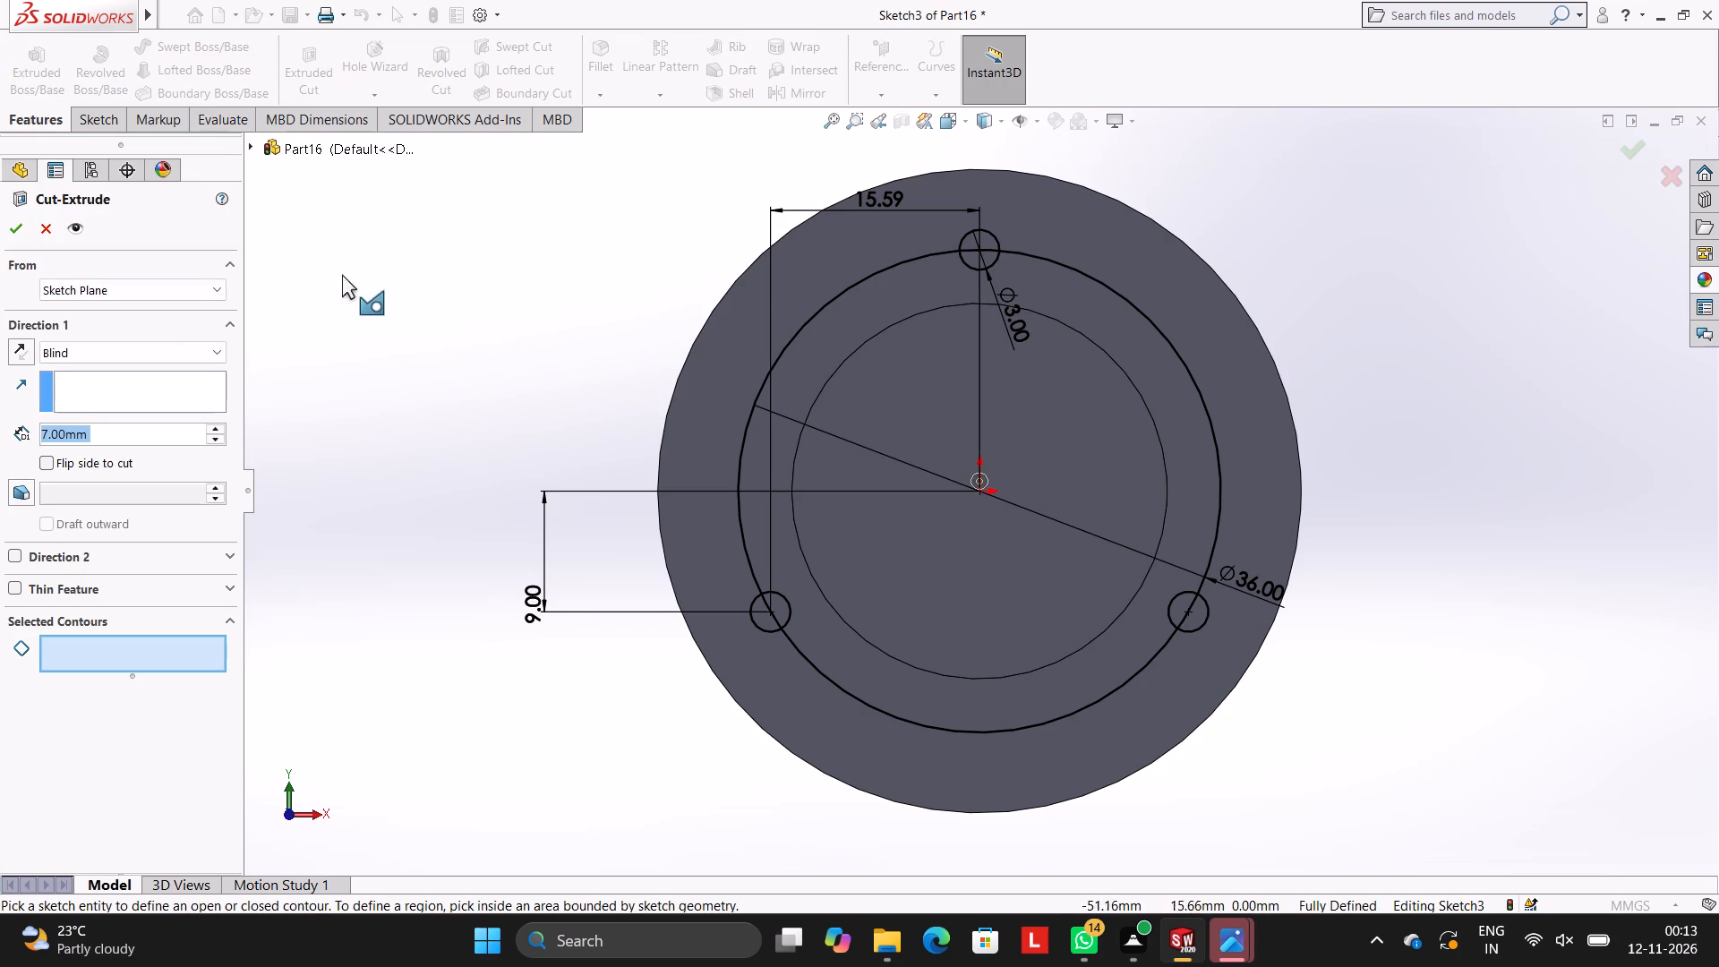
{"action": "scroll", "coordinate": [780, 569], "scroll_direction": "down", "scroll_amount": 2}
{"action": "left_click", "coordinate": [798, 617]}
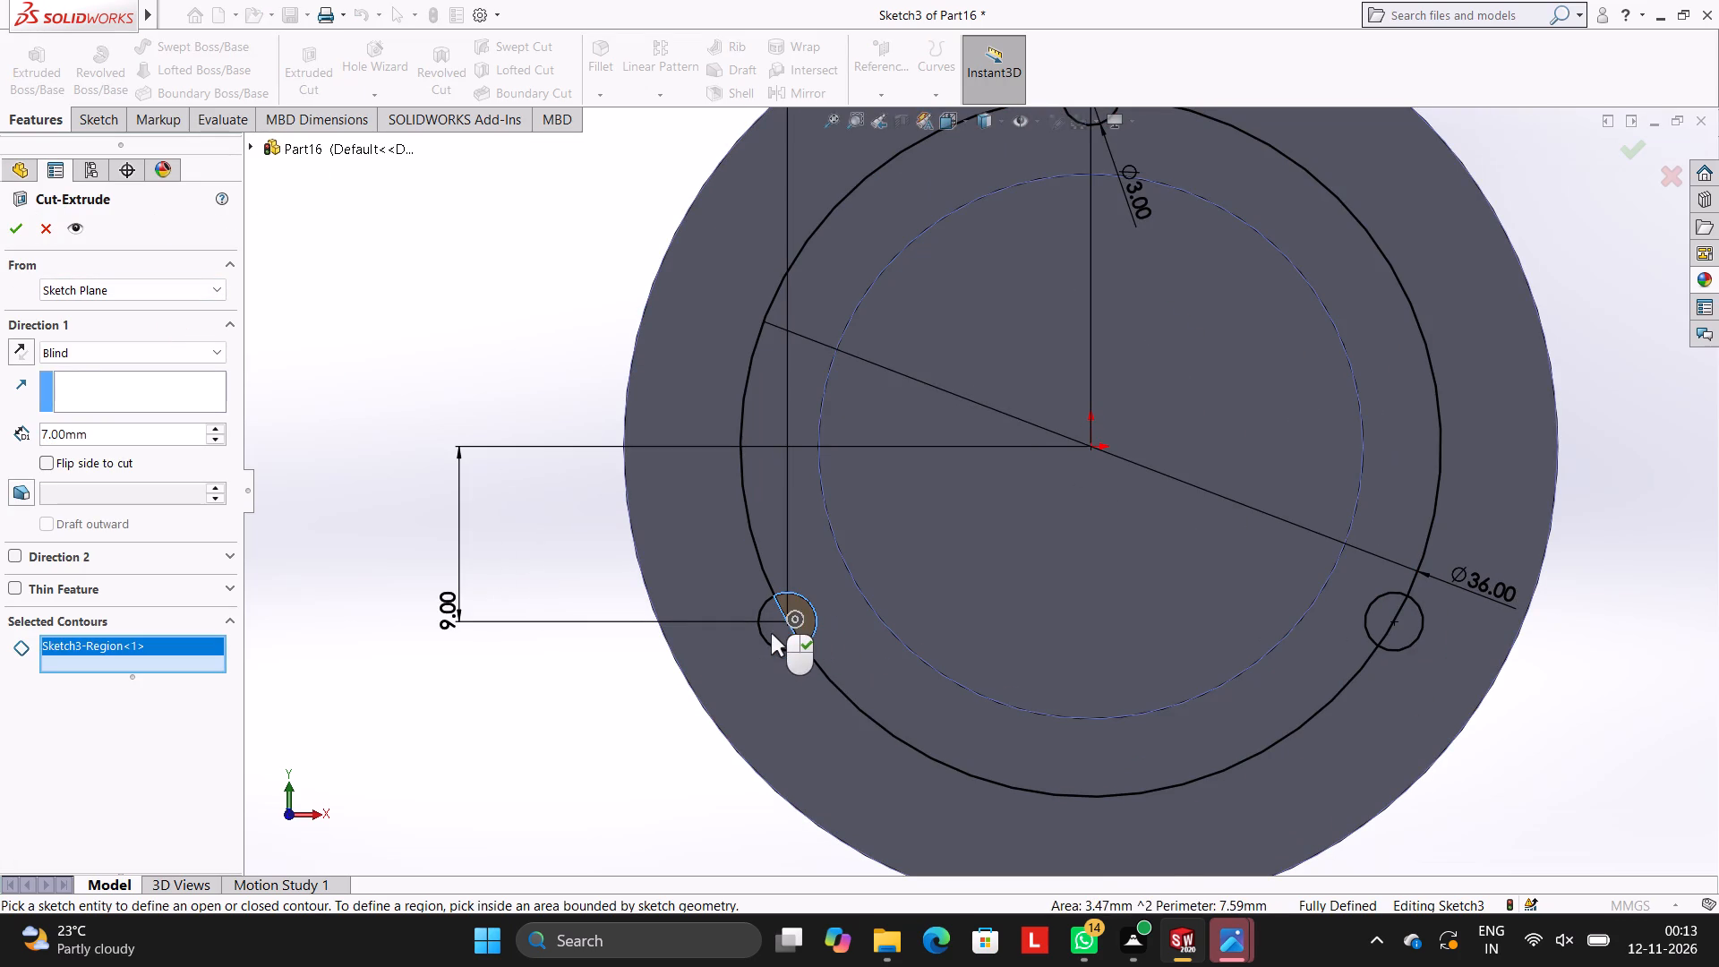
{"action": "left_click", "coordinate": [770, 633]}
{"action": "left_click", "coordinate": [1383, 611]}
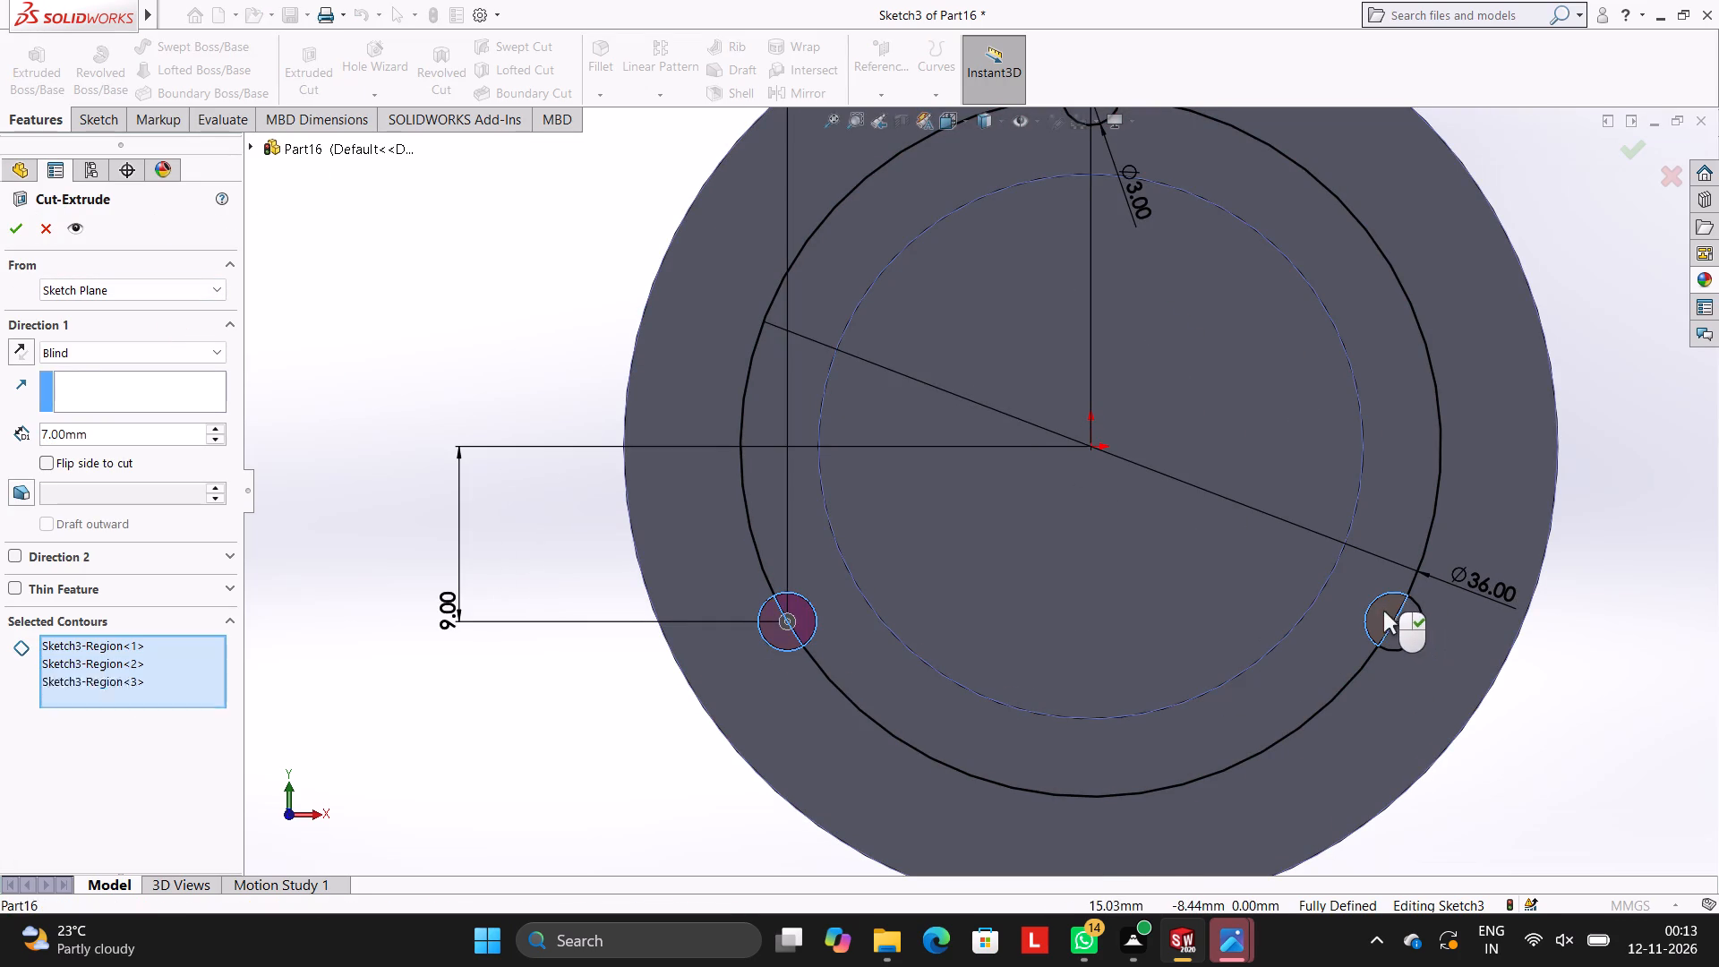
{"action": "left_click", "coordinate": [1406, 622]}
{"action": "scroll", "coordinate": [1193, 458], "scroll_direction": "up", "scroll_amount": 2}
{"action": "scroll", "coordinate": [1178, 458], "scroll_direction": "down", "scroll_amount": 1}
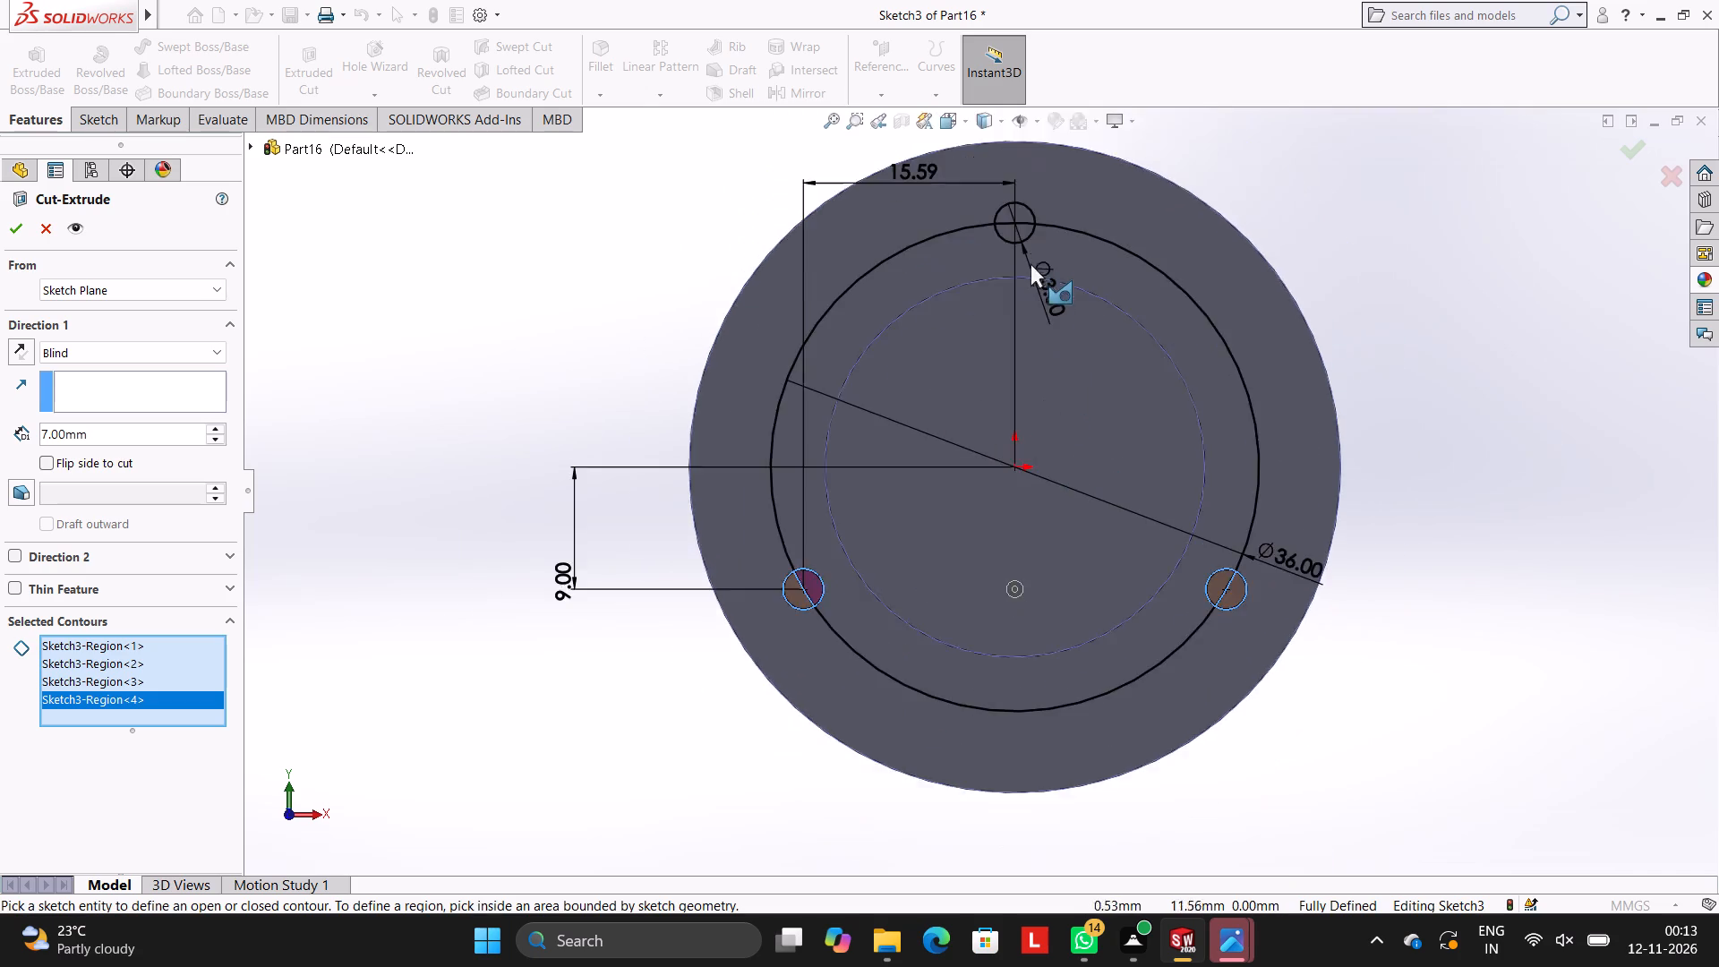
{"action": "scroll", "coordinate": [1031, 274], "scroll_direction": "up", "scroll_amount": 1}
{"action": "scroll", "coordinate": [1031, 253], "scroll_direction": "down", "scroll_amount": 5}
{"action": "left_click", "coordinate": [978, 236]}
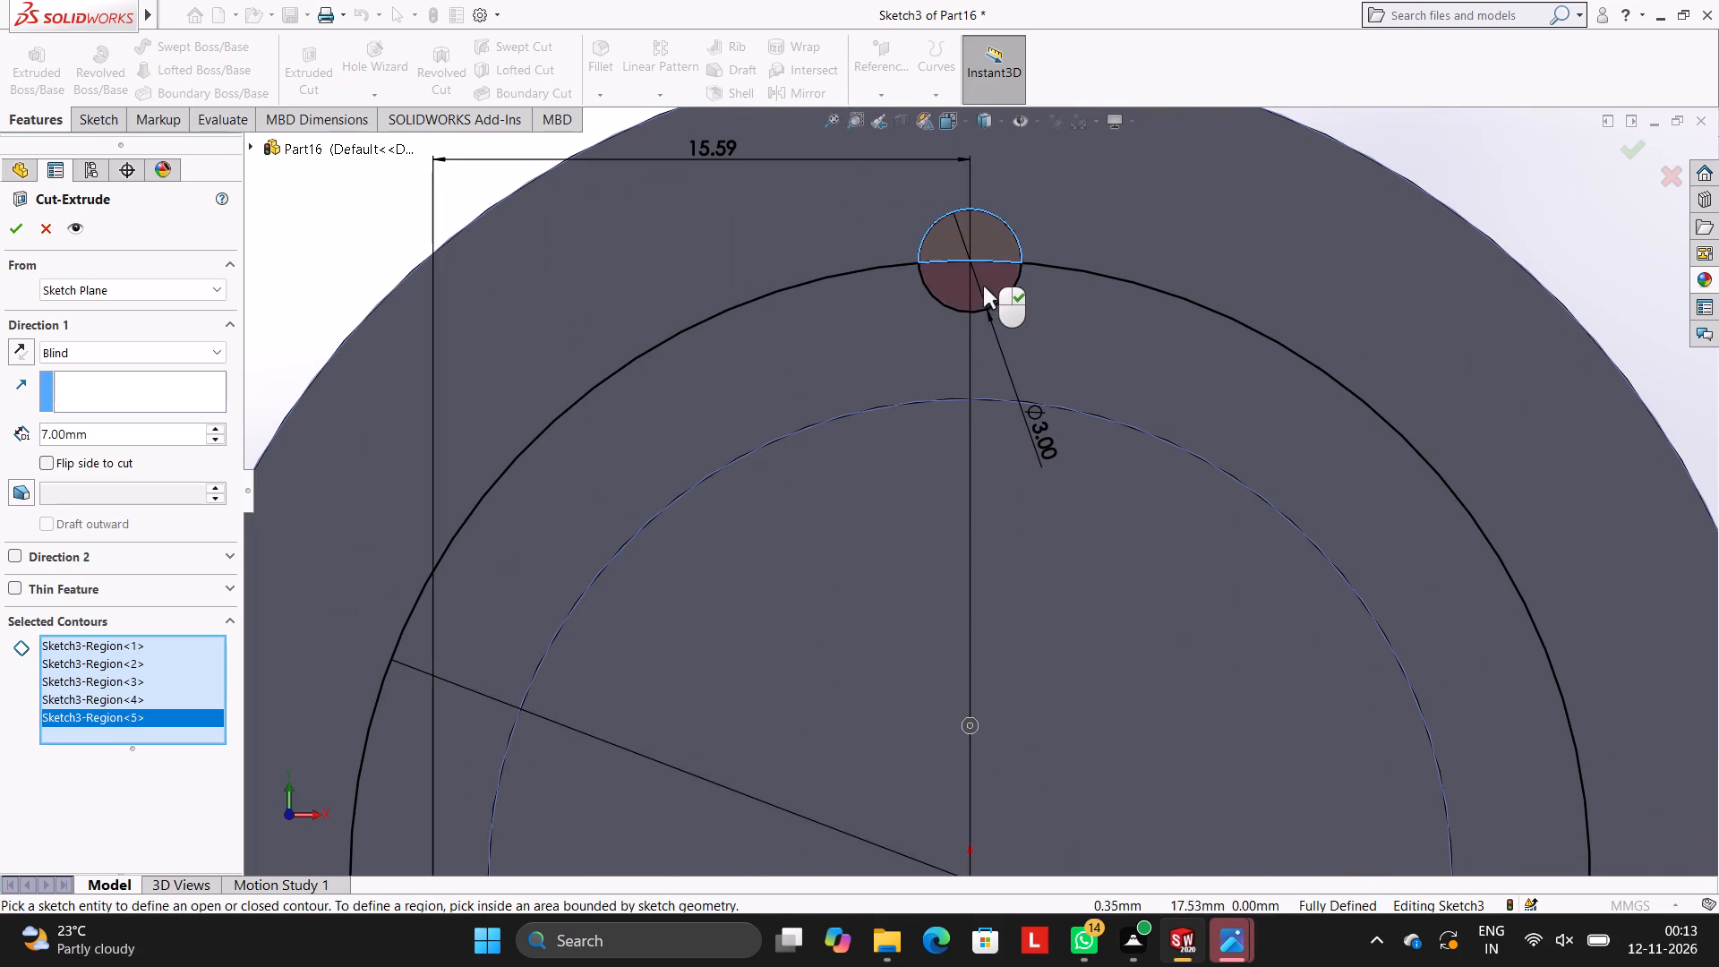
{"action": "left_click", "coordinate": [982, 289]}
{"action": "scroll", "coordinate": [731, 350], "scroll_direction": "up", "scroll_amount": 3}
{"action": "left_click", "coordinate": [120, 432]}
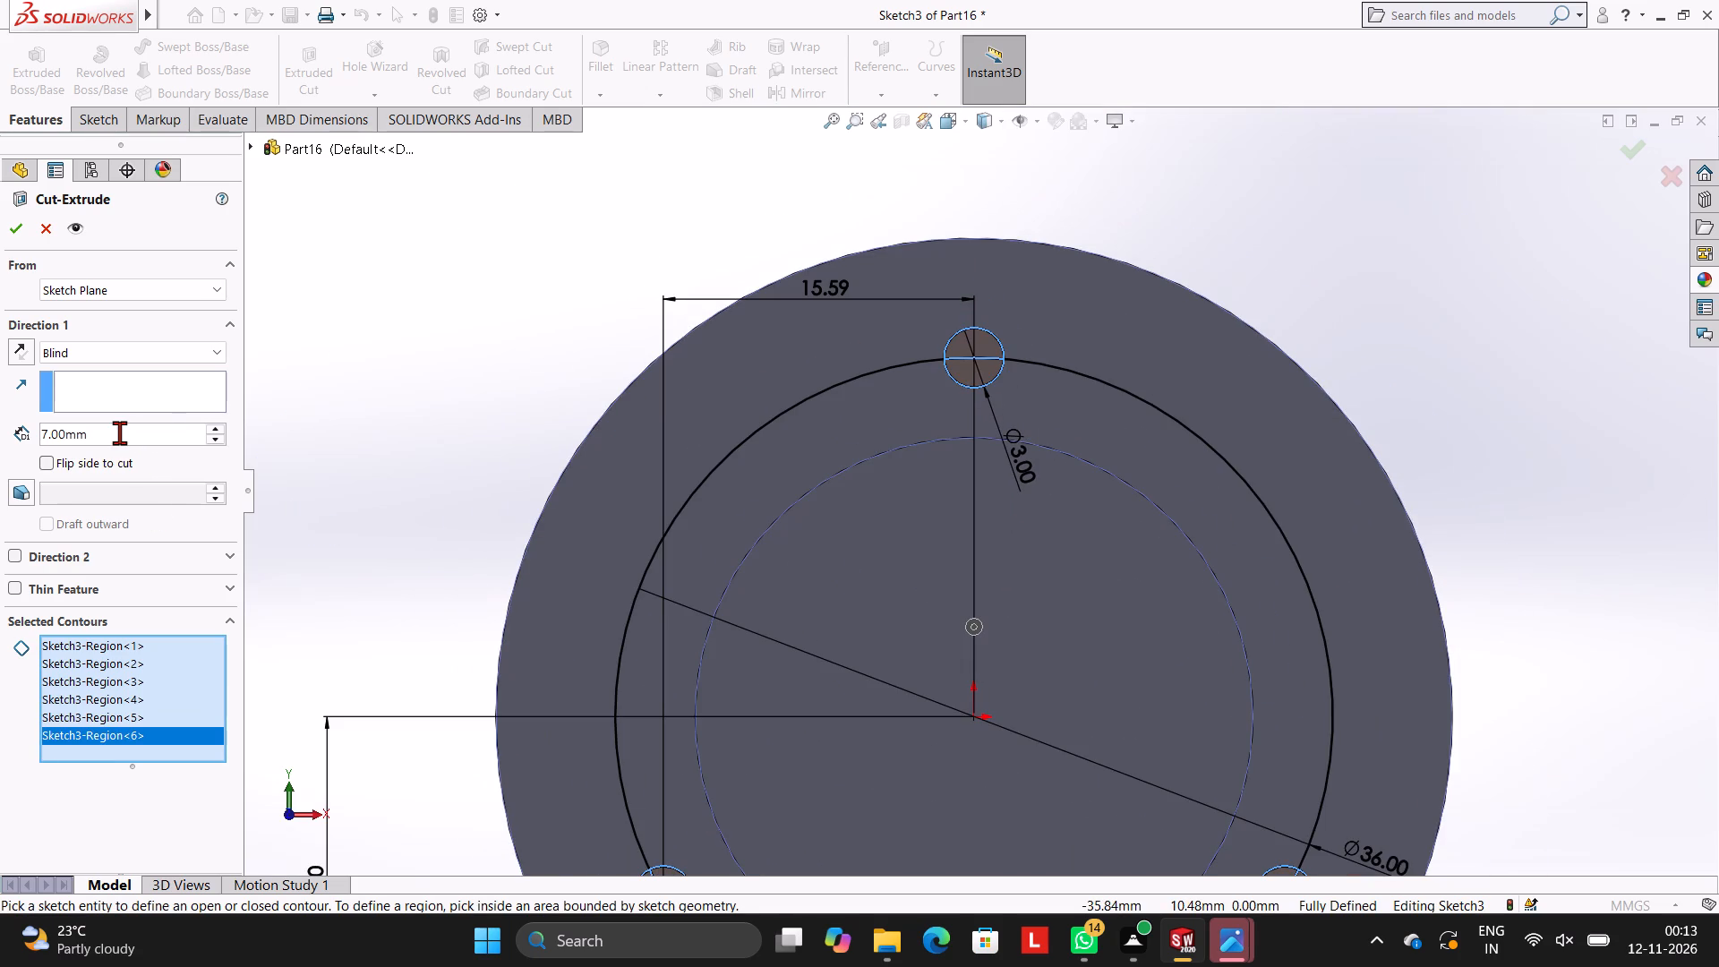
{"action": "key", "text": "BackSpace"}
{"action": "key", "text": "BackSpace"}
{"action": "key", "text": "BackSpace"}
{"action": "key", "text": "BackSpace"}
{"action": "key", "text": "BackSpace"}
{"action": "key", "text": "BackSpace"}
{"action": "key", "text": "BackSpace"}
{"action": "key", "text": "BackSpace"}
{"action": "key", "text": "BackSpace"}
{"action": "key", "text": "BackSpace"}
{"action": "key", "text": "BackSpace"}
{"action": "key", "text": "BackSpace"}
{"action": "key", "text": "BackSpace"}
{"action": "key", "text": "BackSpace"}
{"action": "type", "text": "10"}
{"action": "key", "text": "Return"}
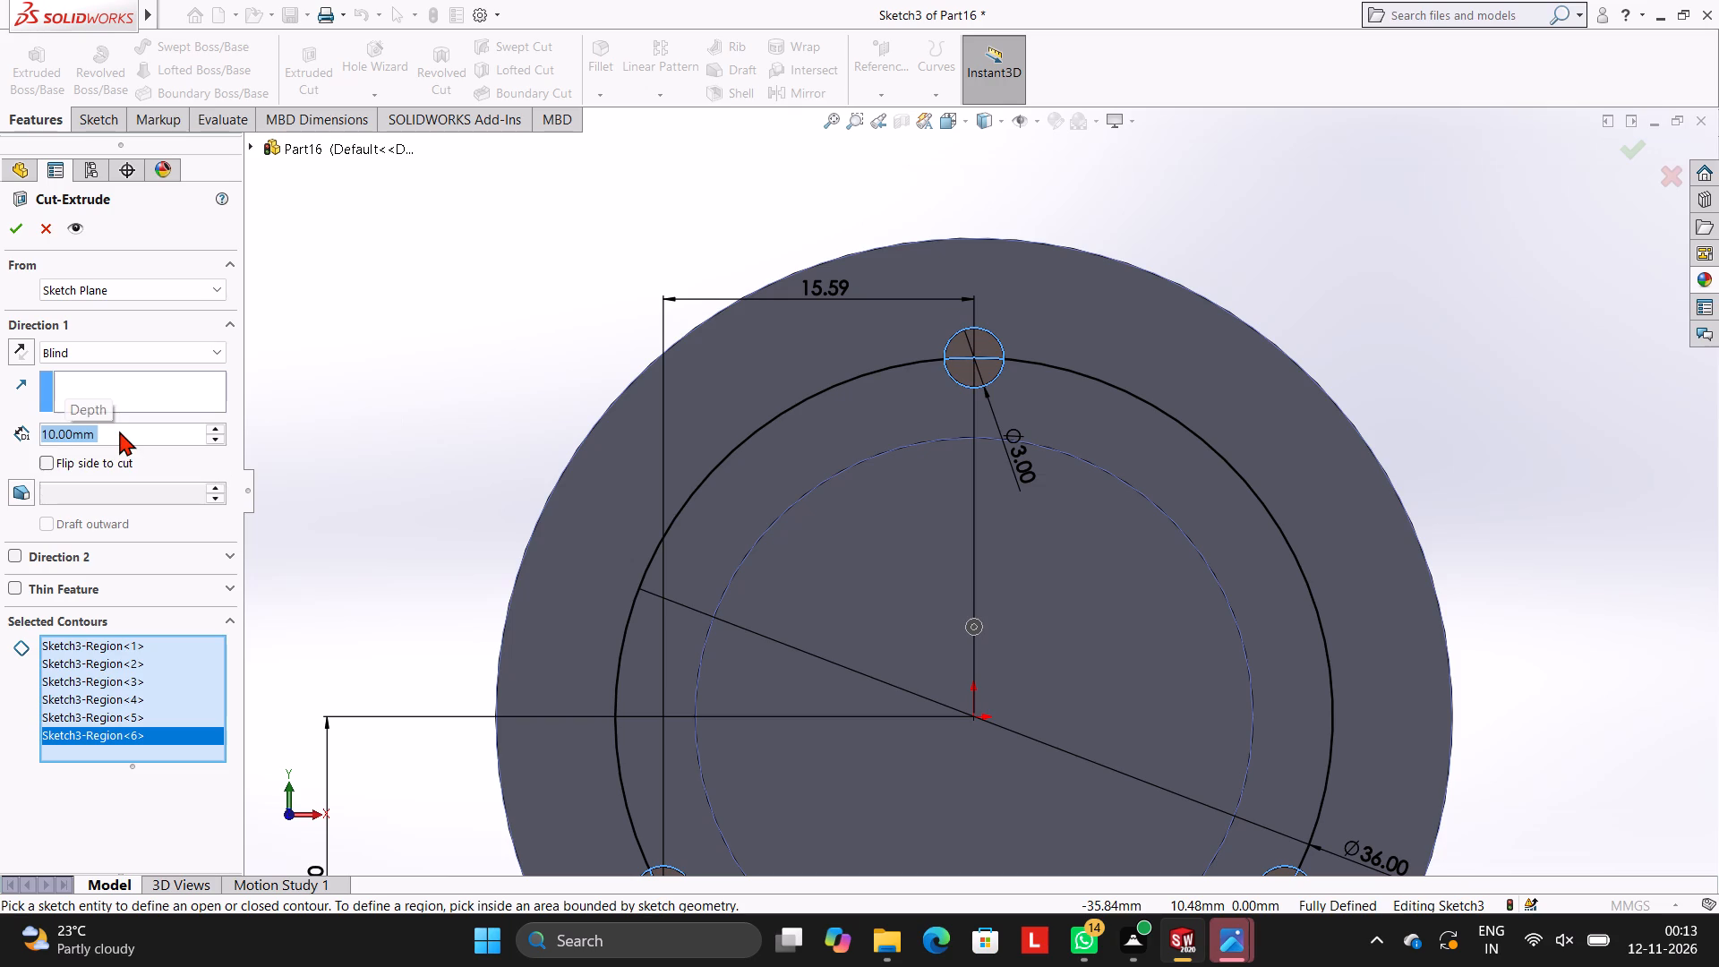
{"action": "left_click", "coordinate": [6, 222]}
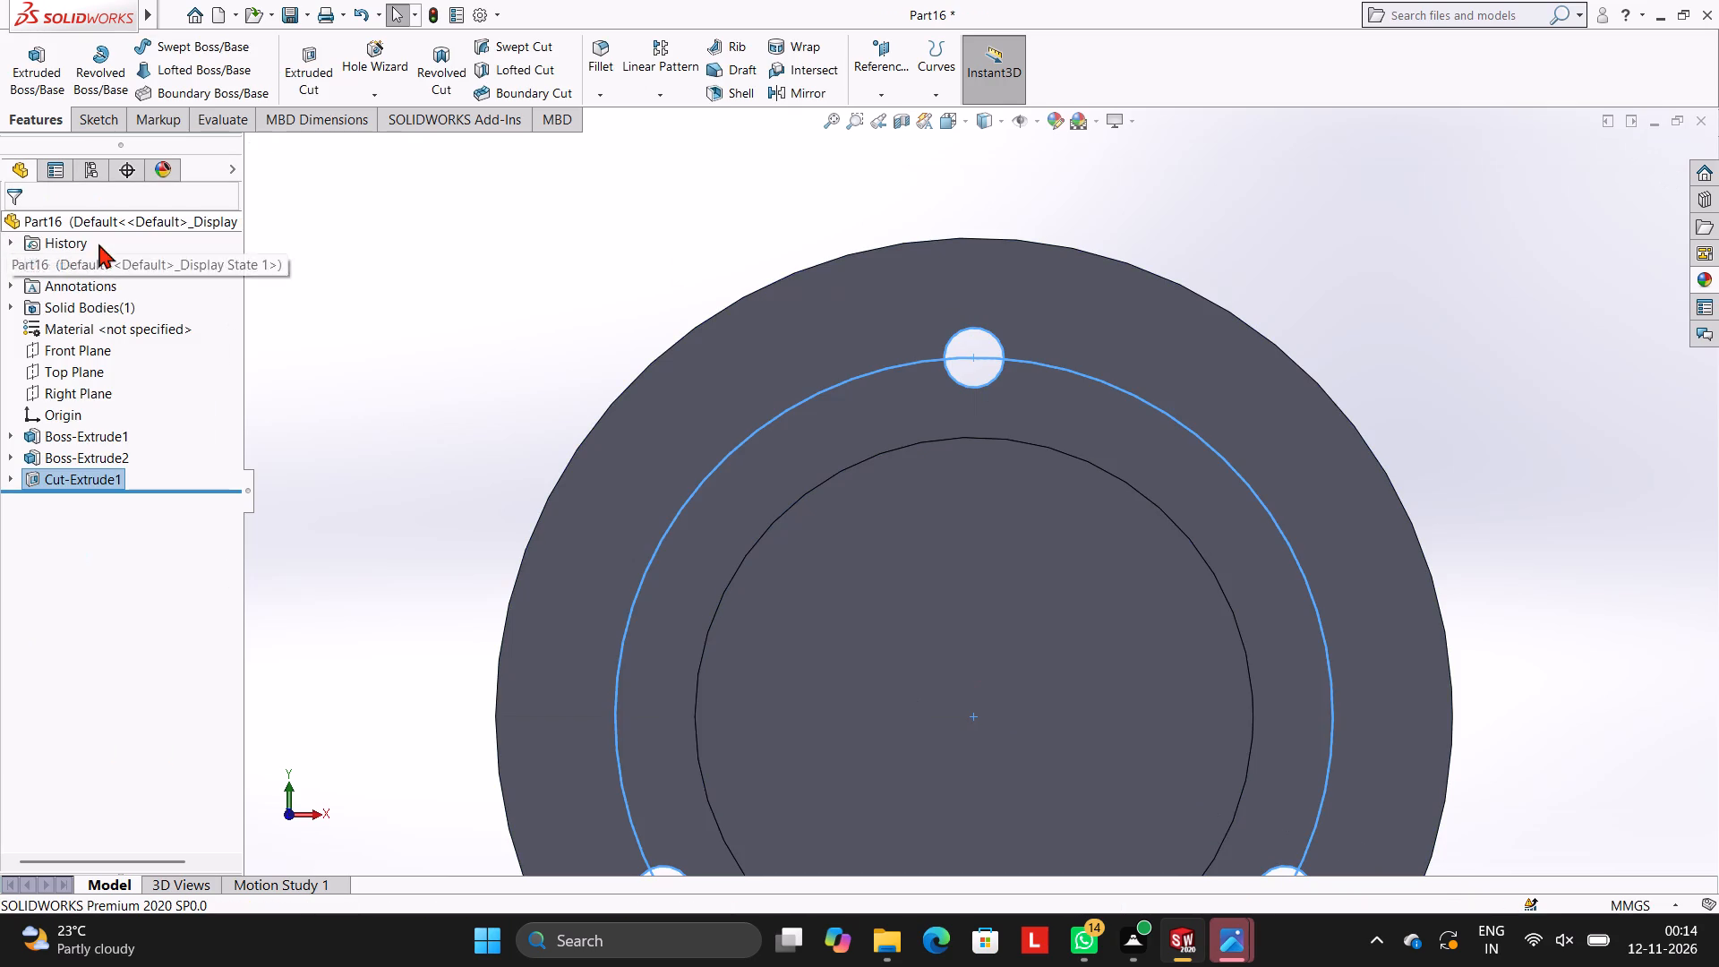
{"action": "left_click", "coordinate": [637, 264]}
Sketch a 20 mm diameter circle centred on the origin on the boss's front face.
{"action": "scroll", "coordinate": [723, 312], "scroll_direction": "up", "scroll_amount": 4}
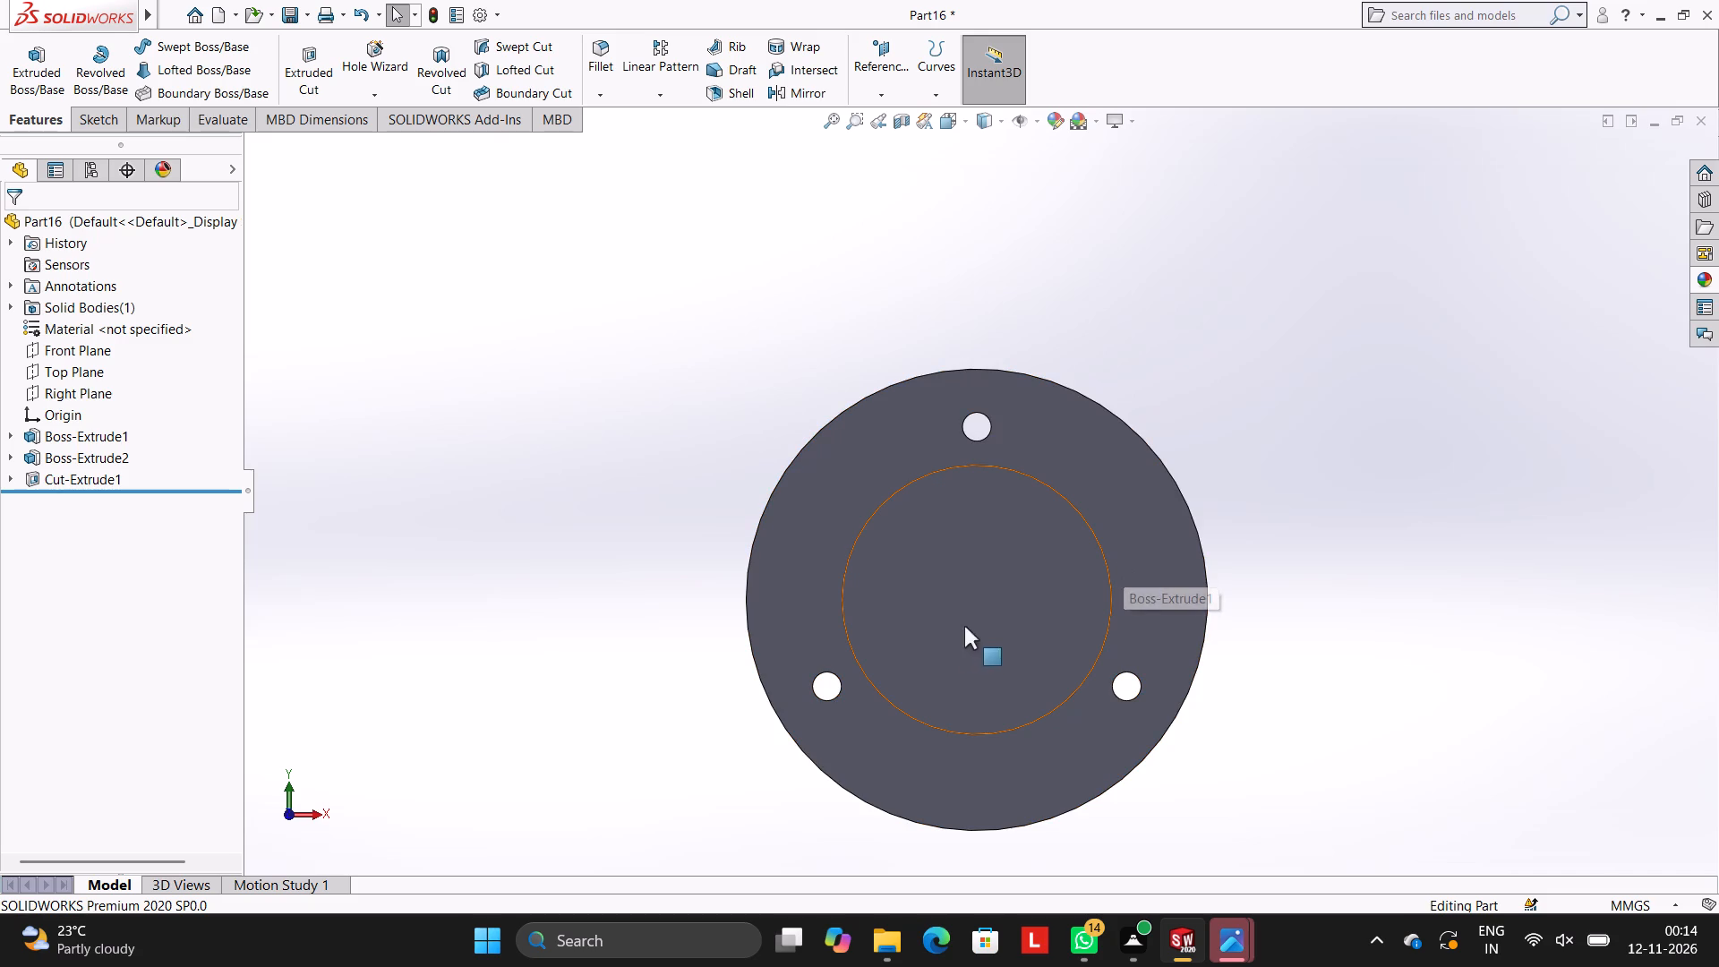
{"action": "middle_click_drag", "start_coordinate": [1270, 494], "coordinate": [1196, 449]}
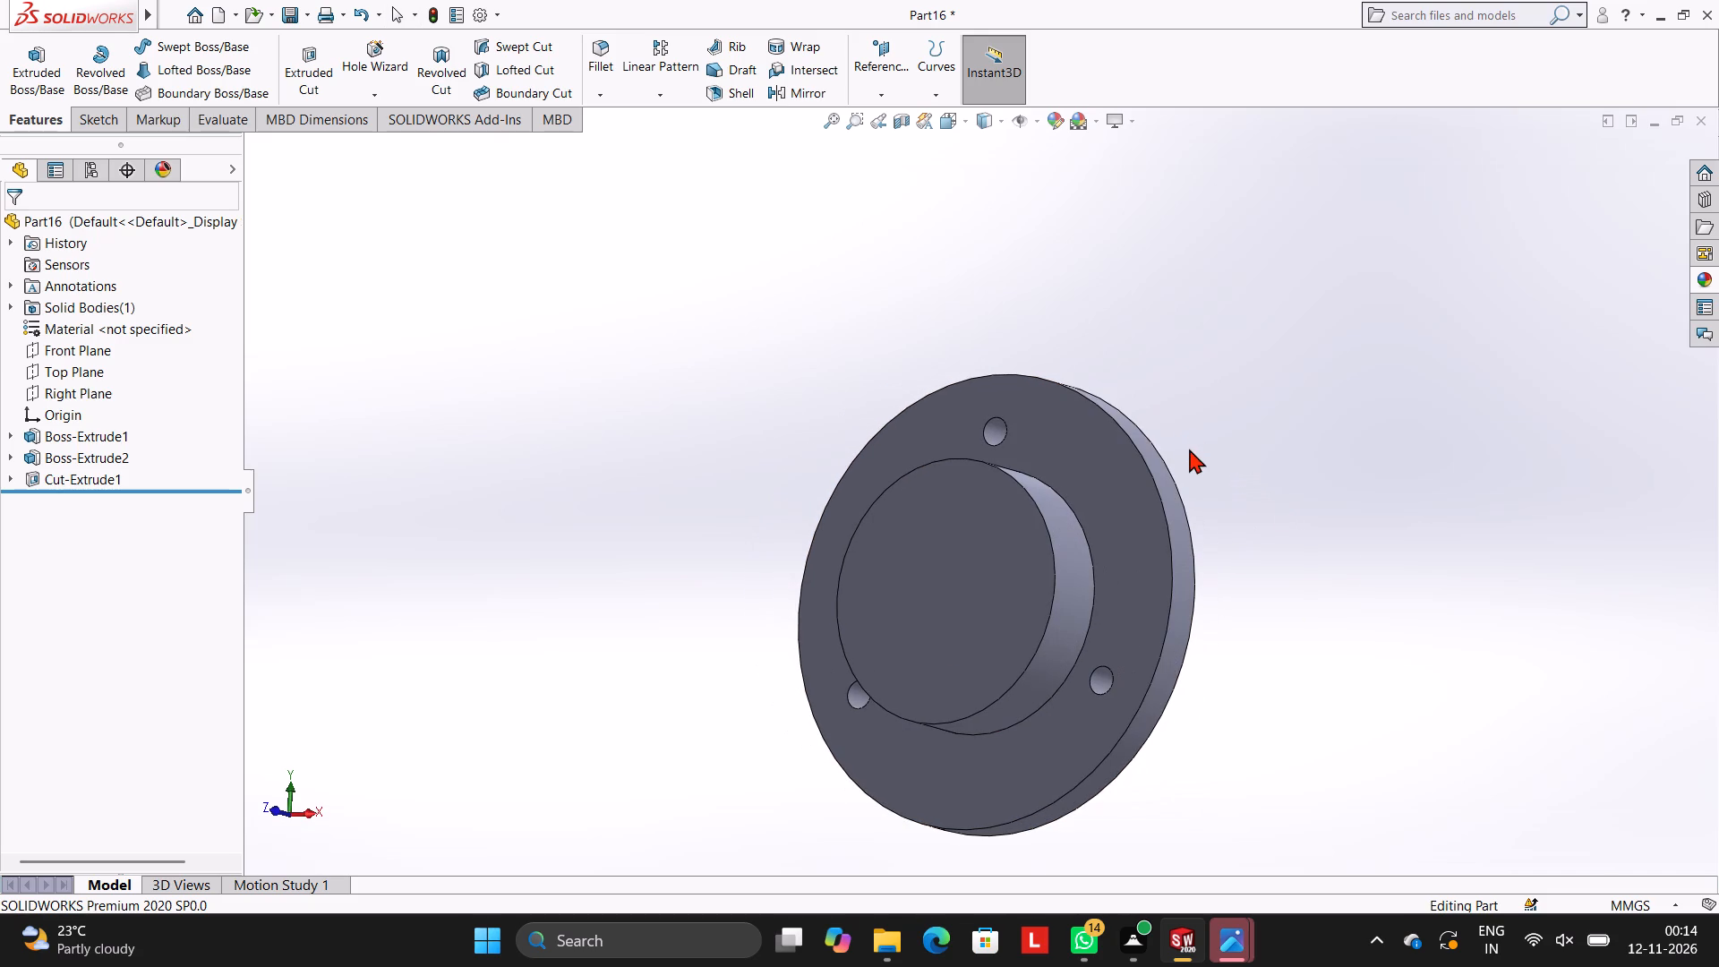
{"action": "middle_click_drag", "start_coordinate": [1191, 458], "coordinate": [1166, 459]}
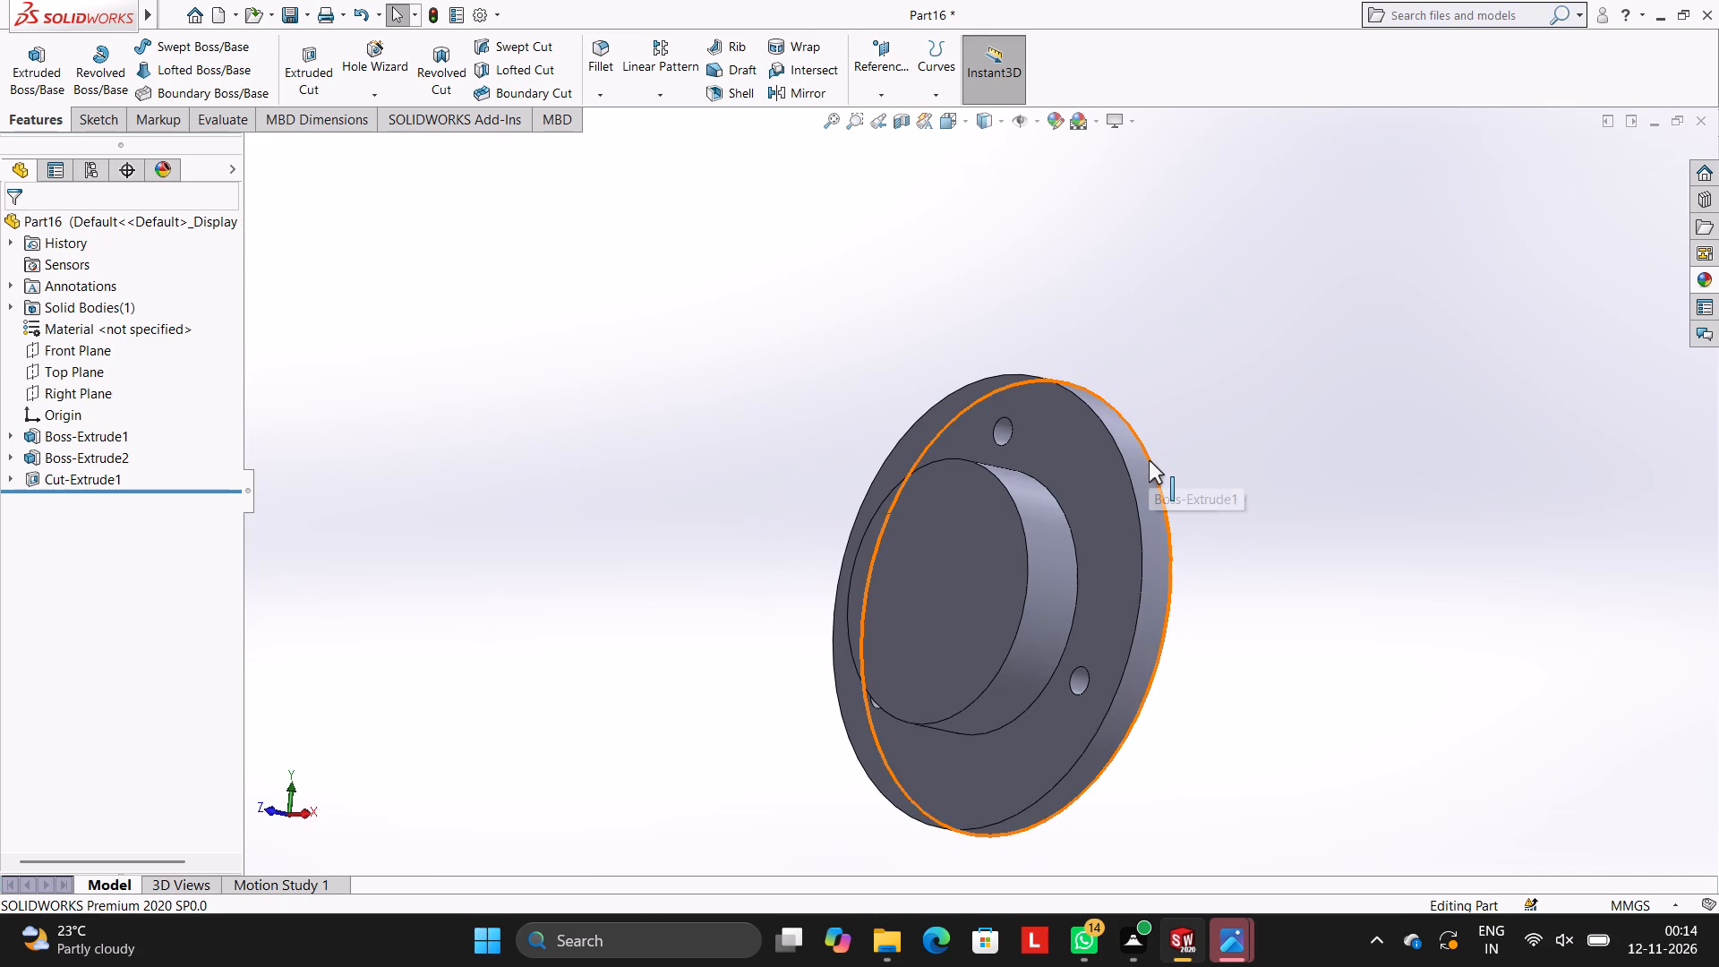
{"action": "middle_click_drag", "start_coordinate": [1237, 432], "coordinate": [1330, 473]}
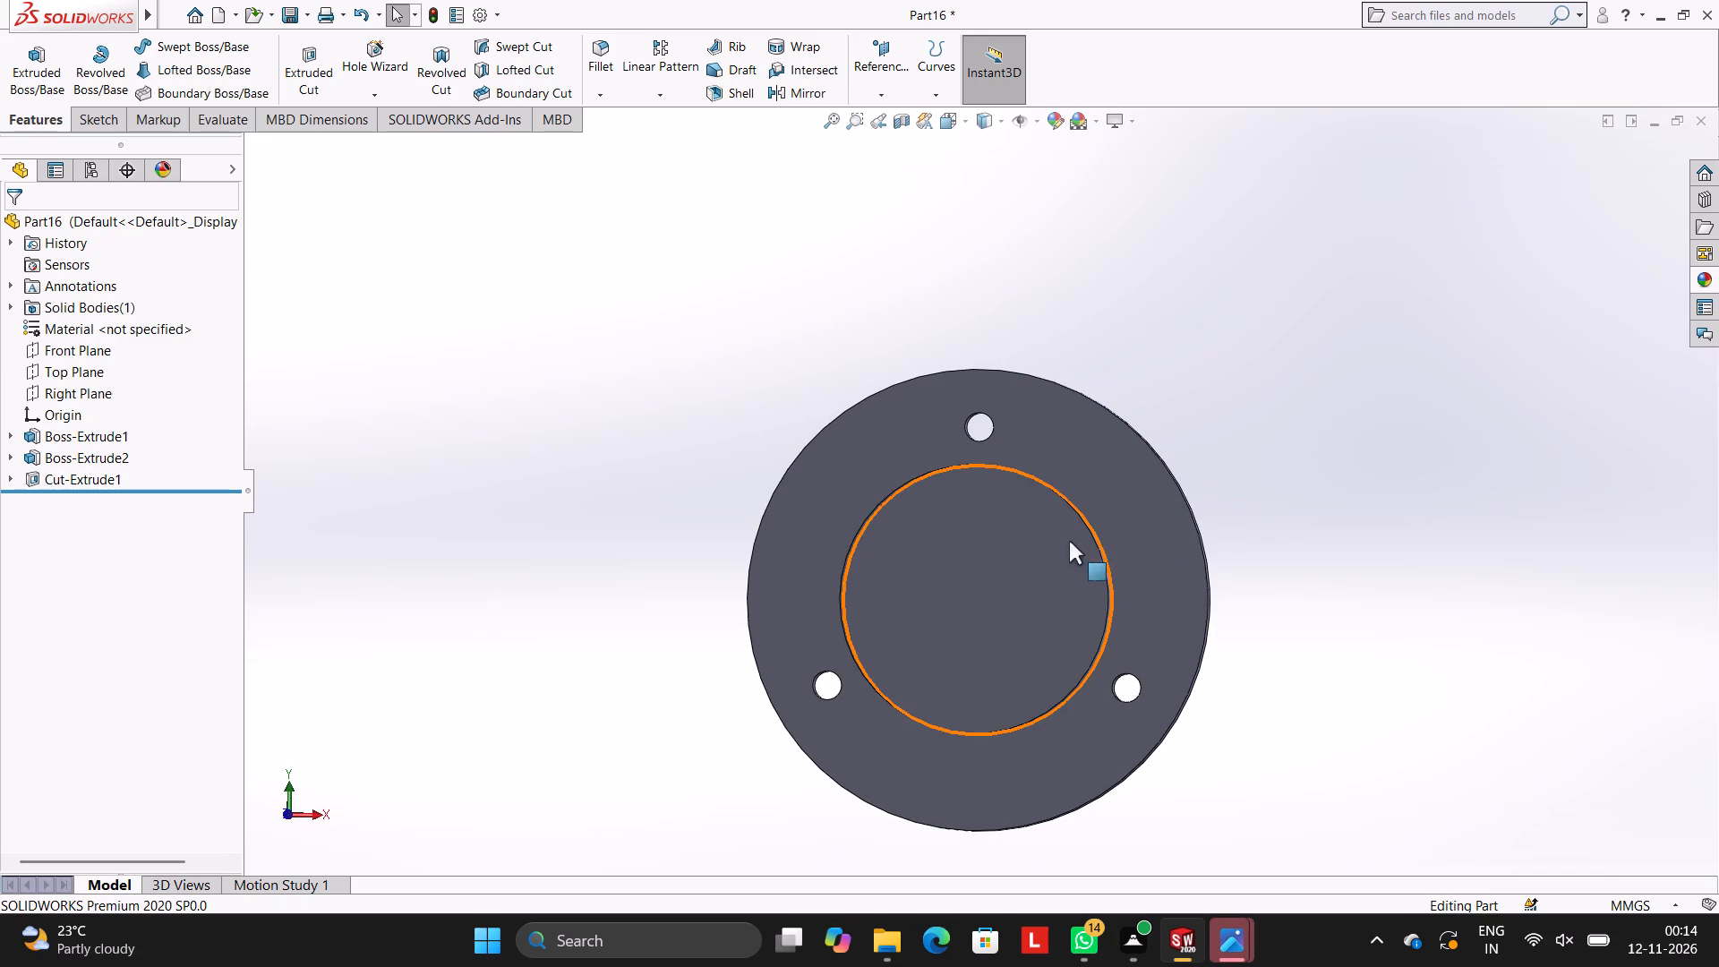
{"action": "left_click", "coordinate": [997, 541]}
{"action": "left_click", "coordinate": [1081, 488]}
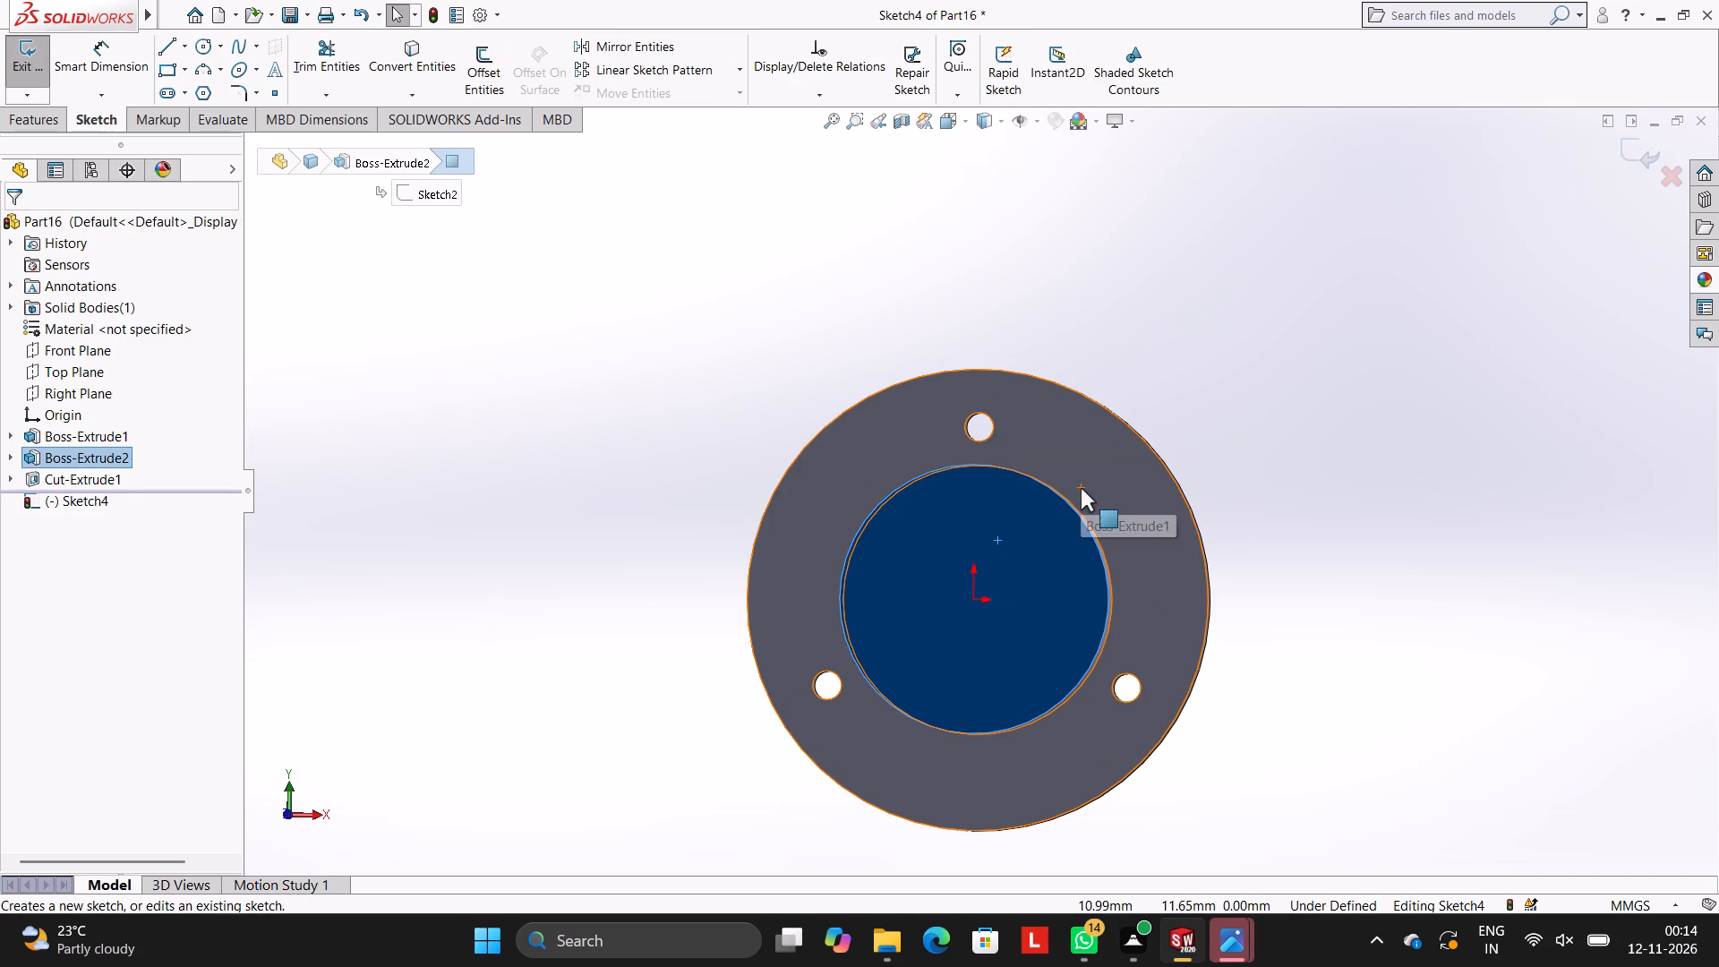
{"action": "key", "text": "ctrl+8"}
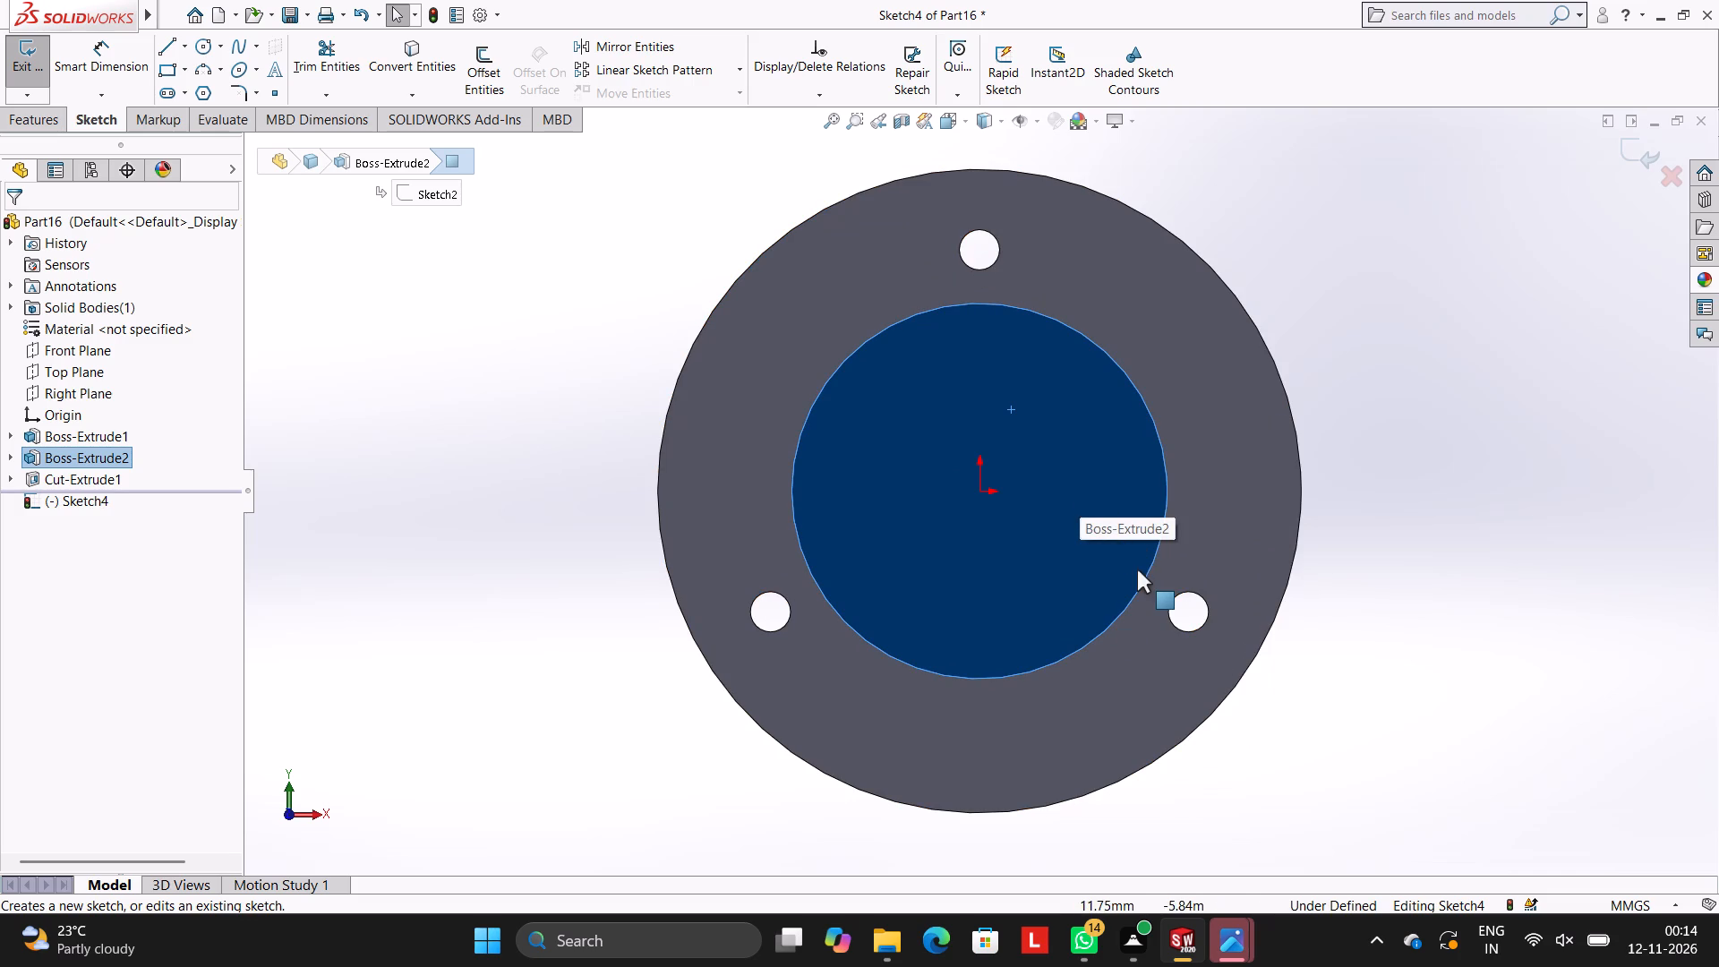
{"action": "left_click", "coordinate": [196, 48]}
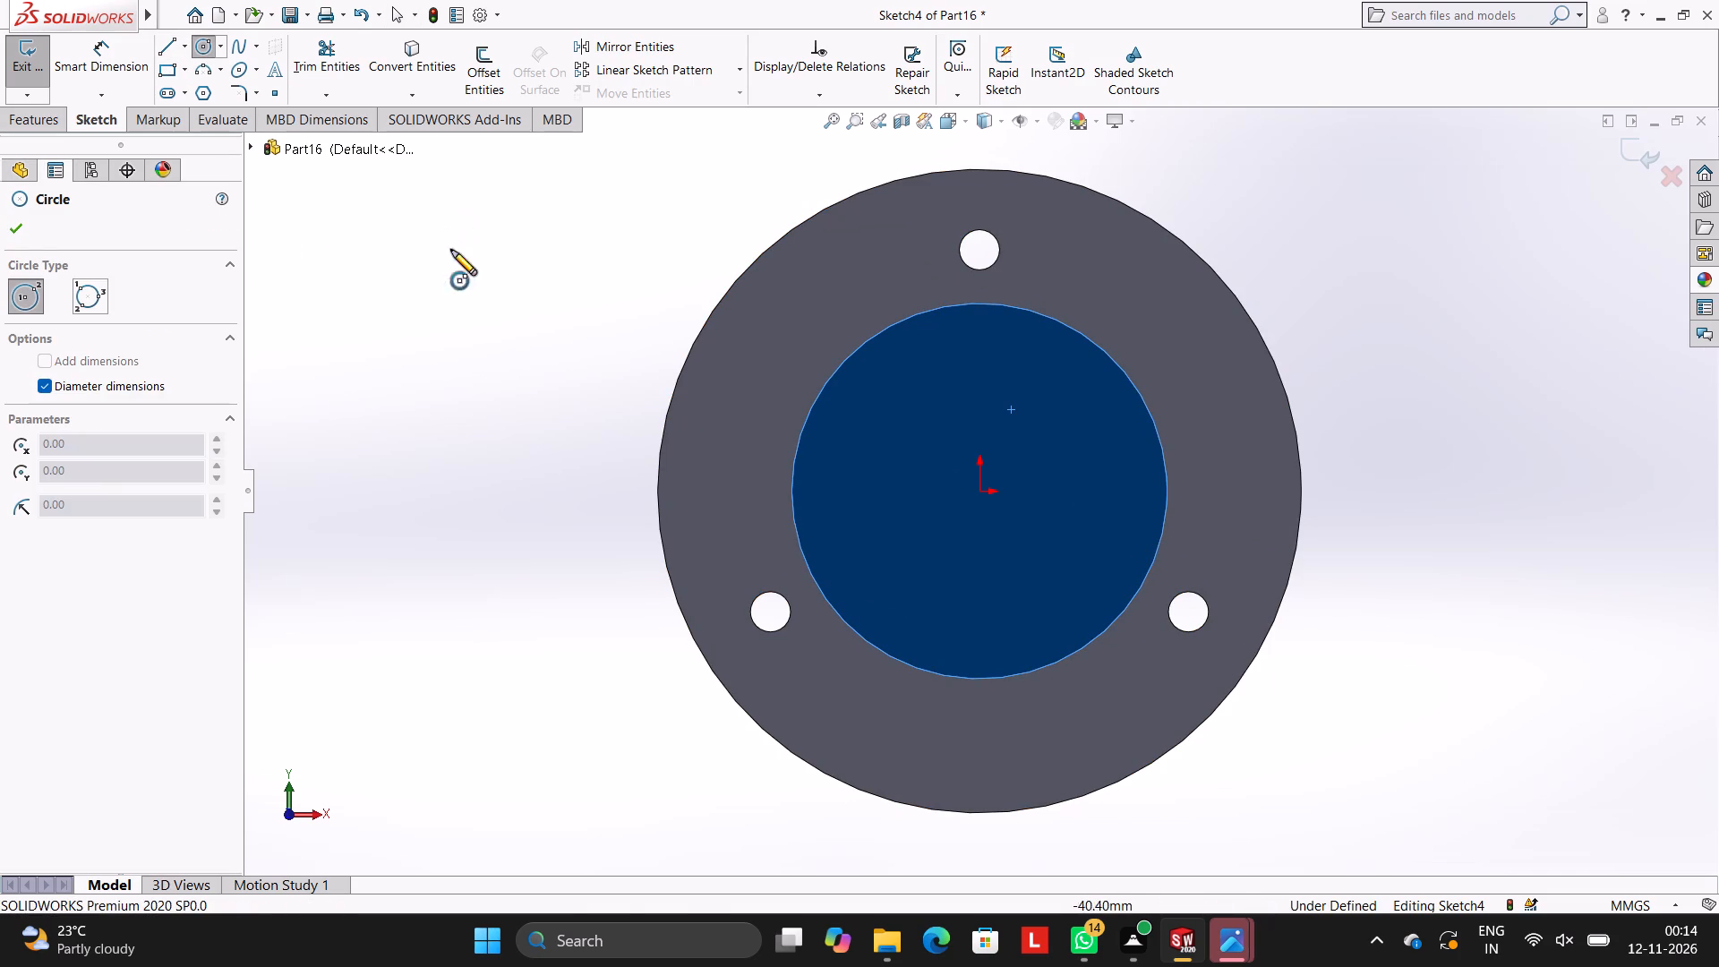
{"action": "left_click", "coordinate": [981, 492]}
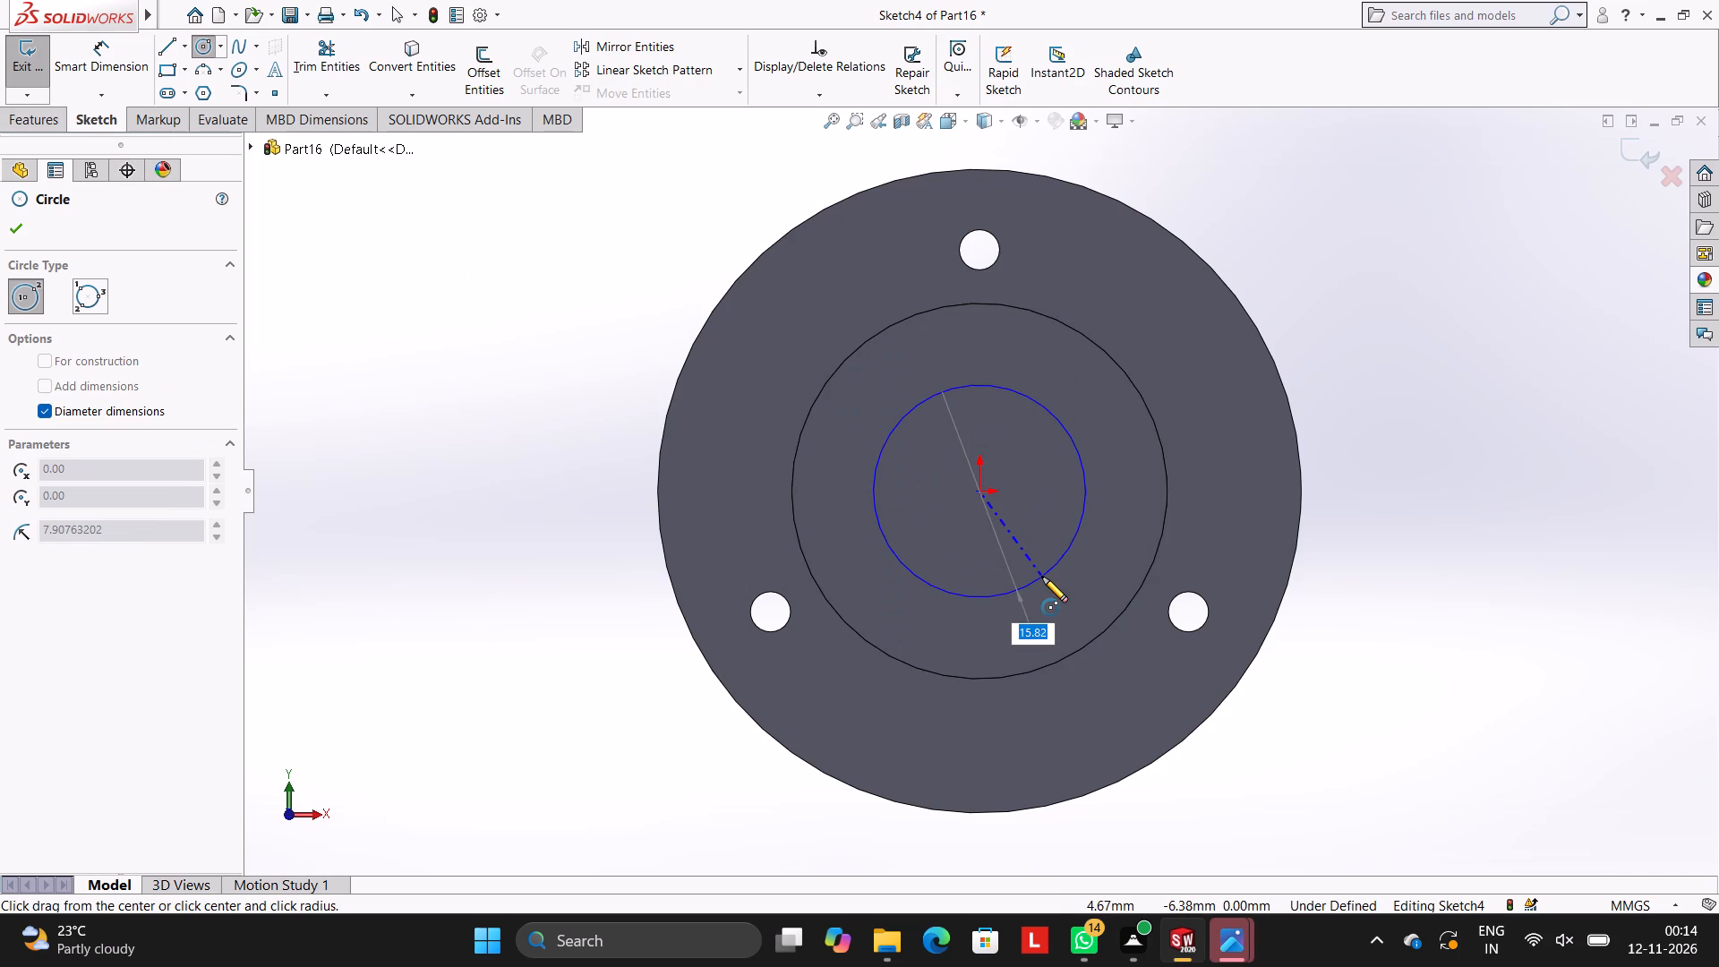
{"action": "type", "text": "20"}
{"action": "key", "text": "Return"}
{"action": "key", "text": "Escape"}
{"action": "key", "text": "Escape"}
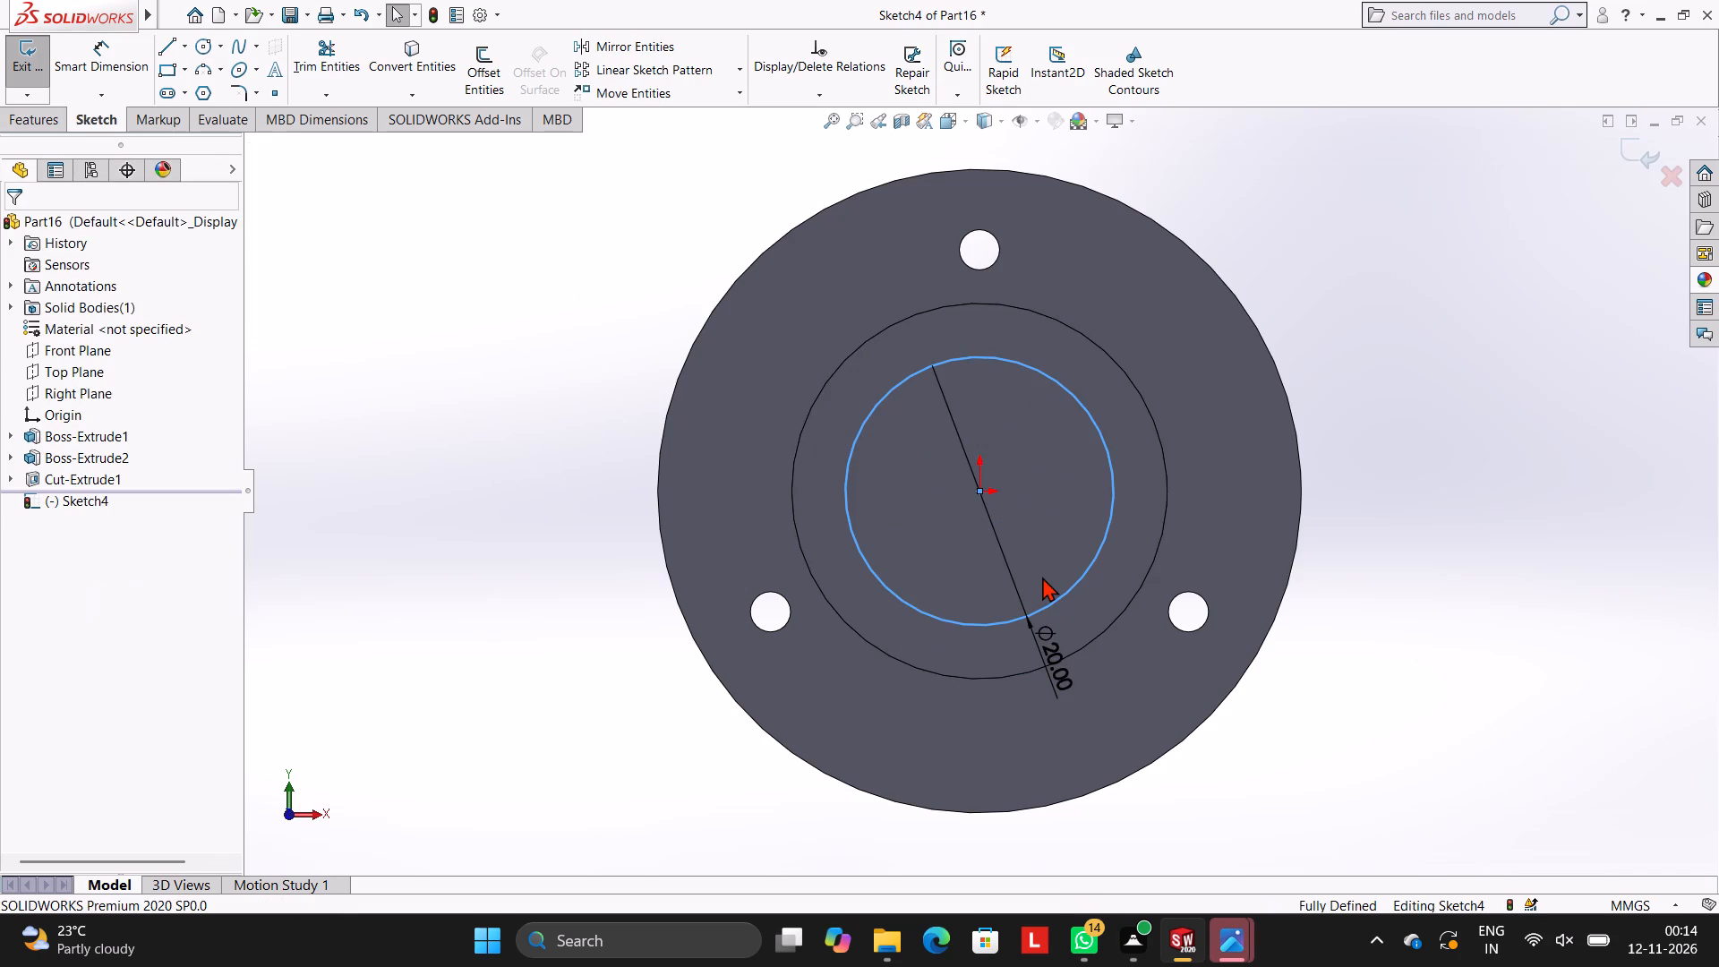
Add a 4 mm diameter circle centred on the top point of the 20 mm circle.
{"action": "left_click", "coordinate": [200, 41]}
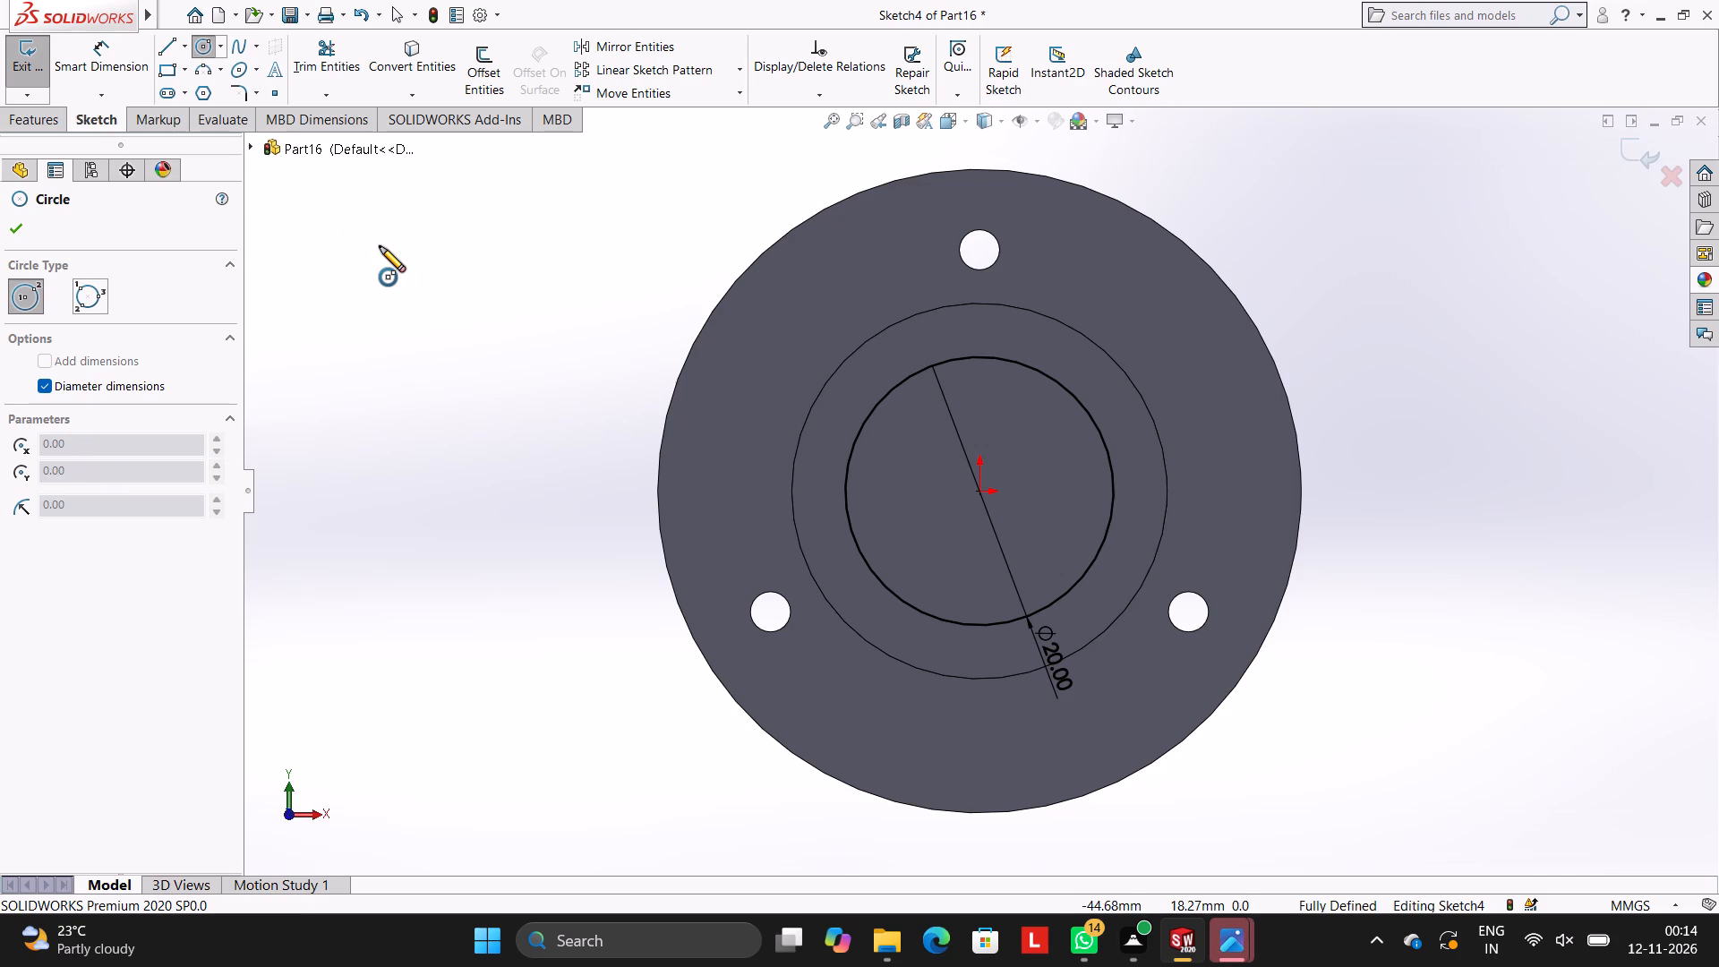
{"action": "left_click", "coordinate": [981, 357]}
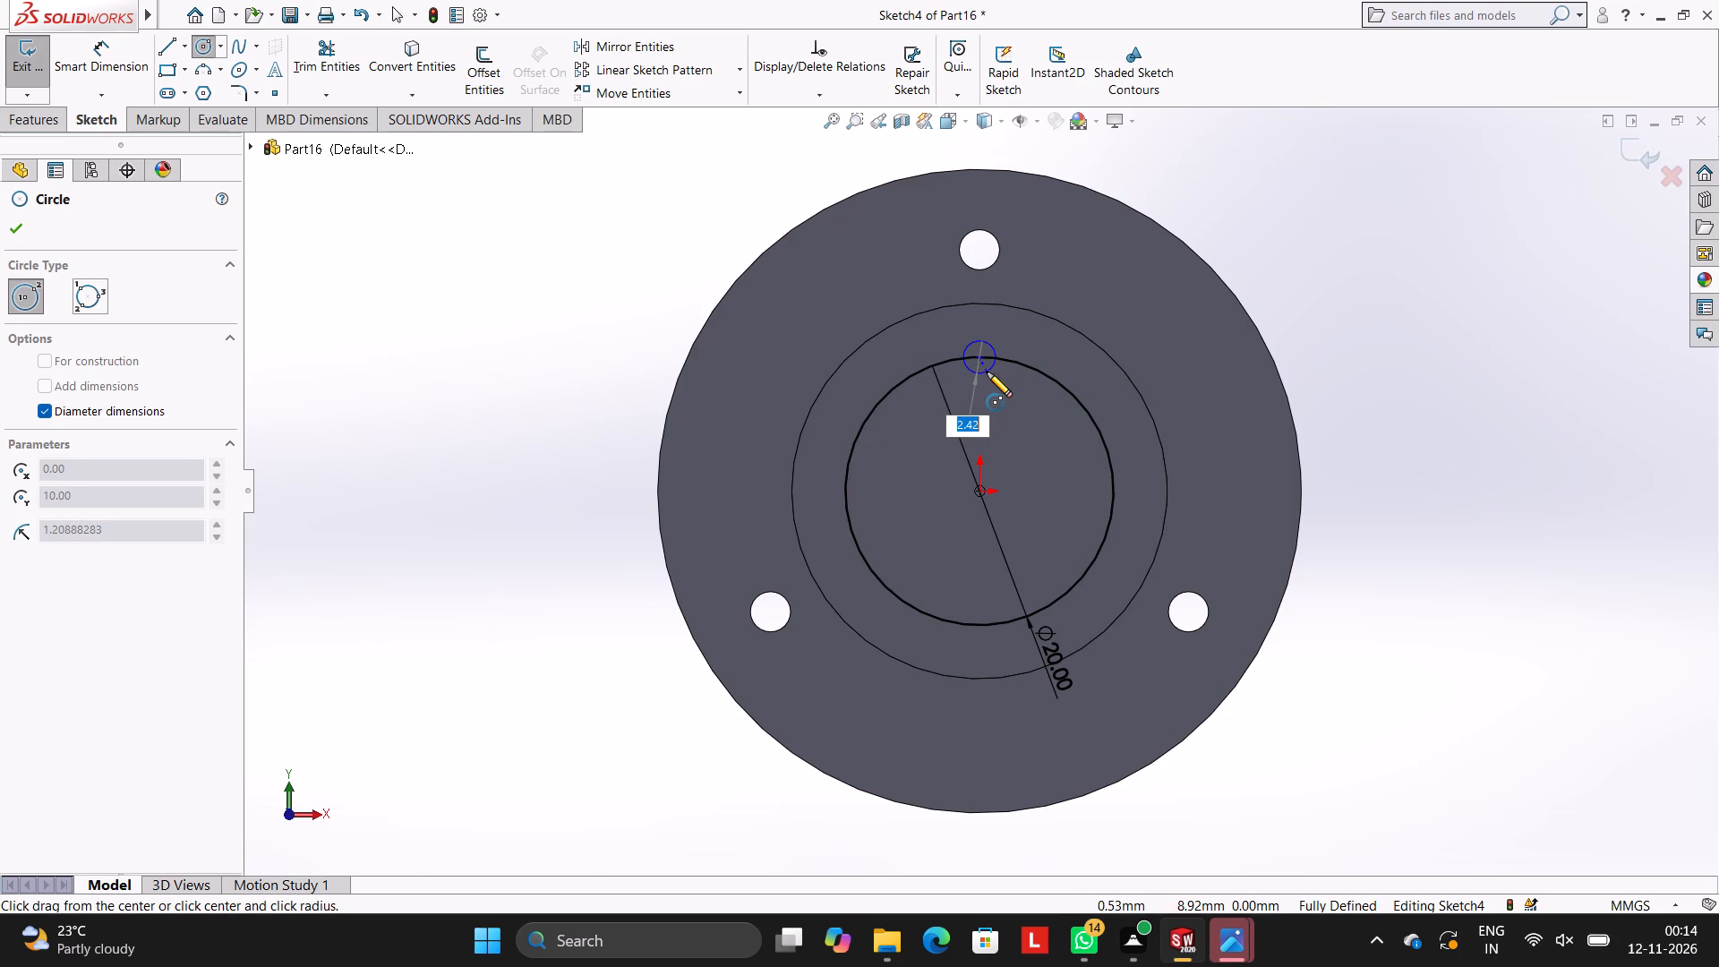
{"action": "key", "text": "4"}
{"action": "key", "text": "Return"}
{"action": "key", "text": "Escape"}
{"action": "key", "text": "Escape"}
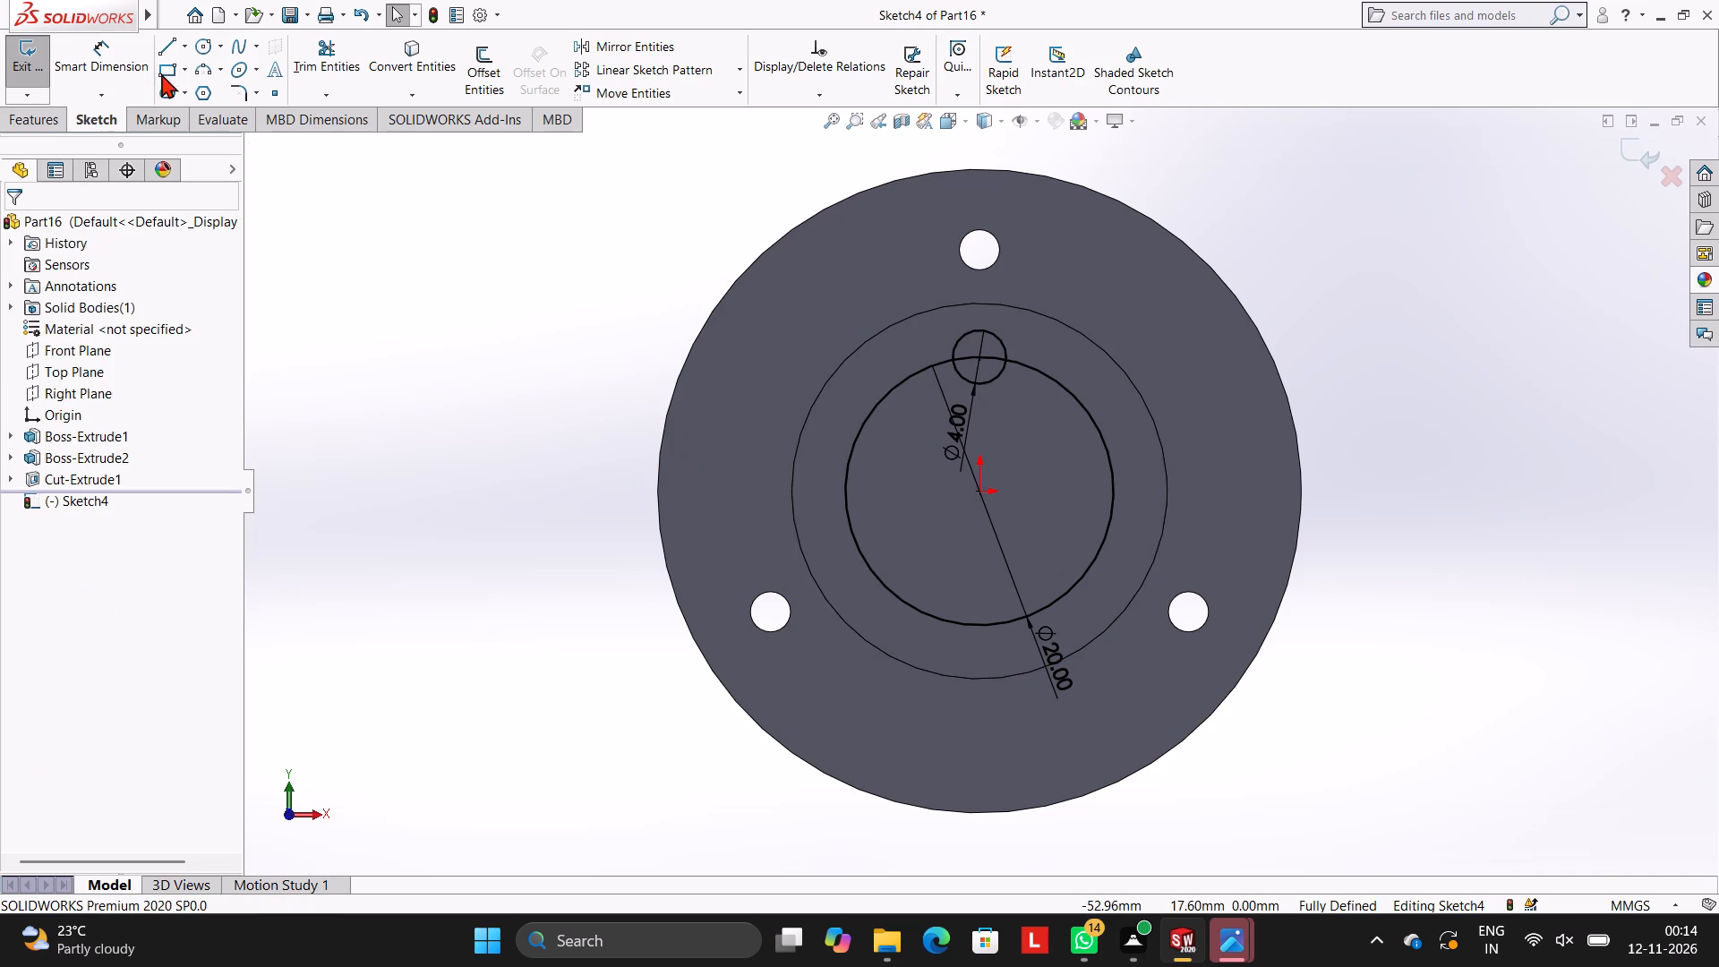
Circular-pattern the 4 mm circle about the origin with 8 equally spaced instances over 360 degrees.
{"action": "left_click", "coordinate": [995, 372]}
{"action": "left_click", "coordinate": [740, 73]}
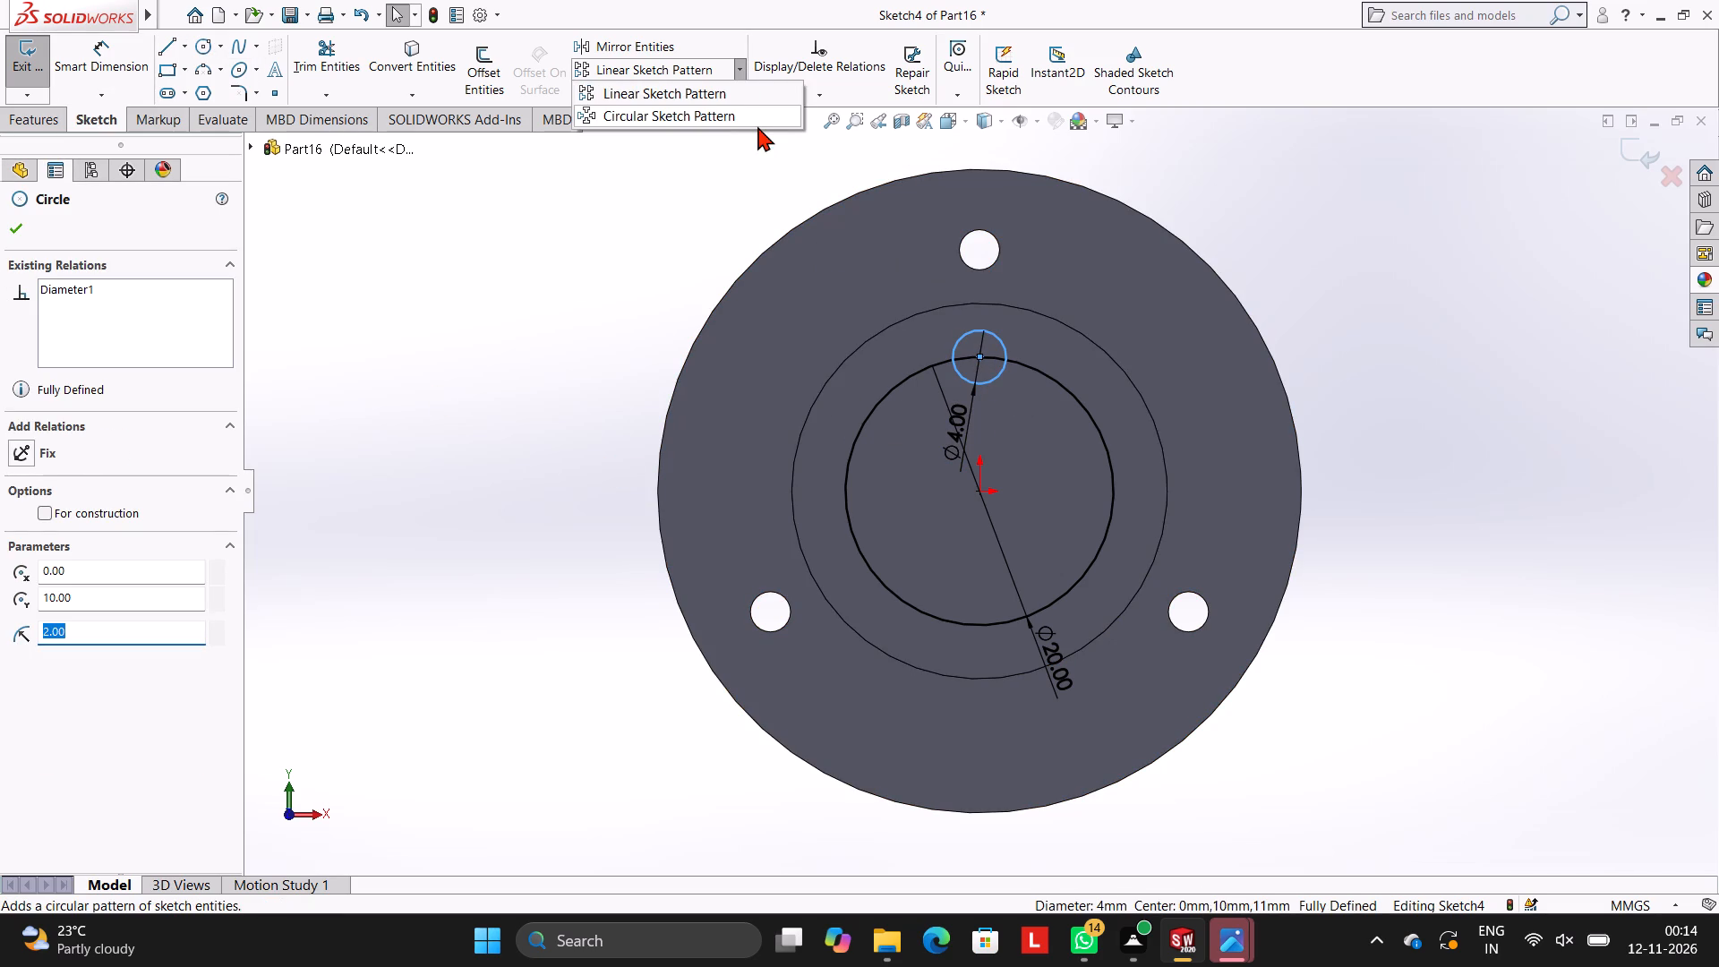
{"action": "left_click", "coordinate": [747, 118]}
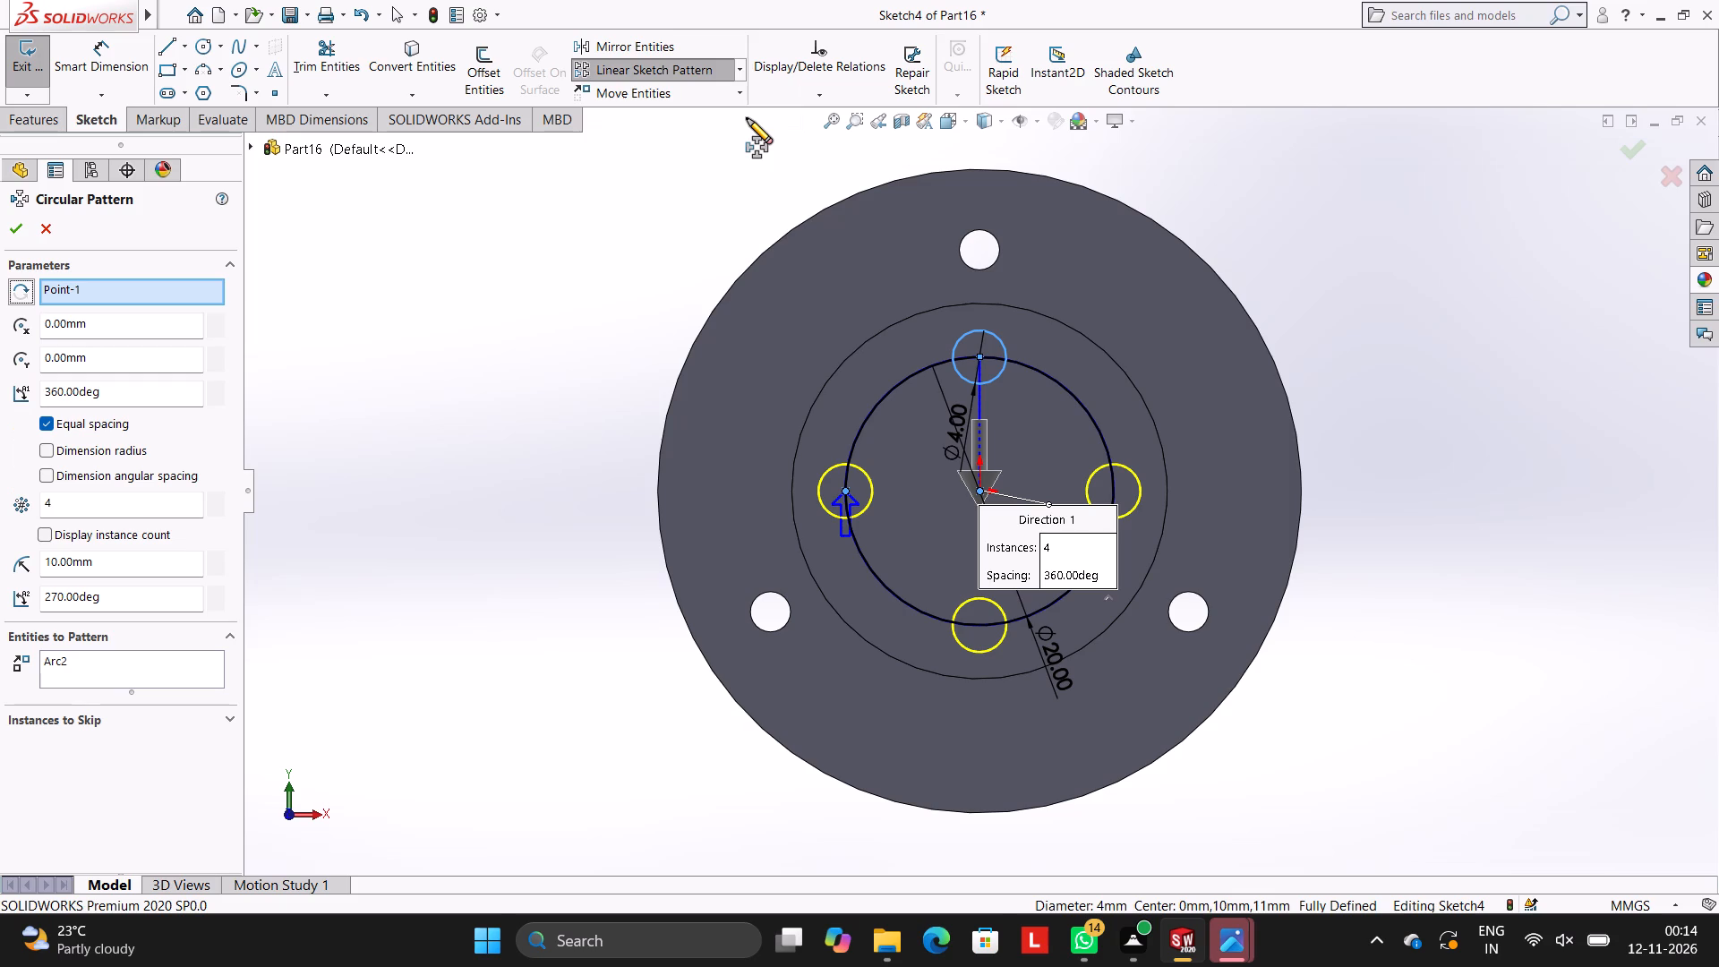
{"action": "left_click", "coordinate": [68, 513]}
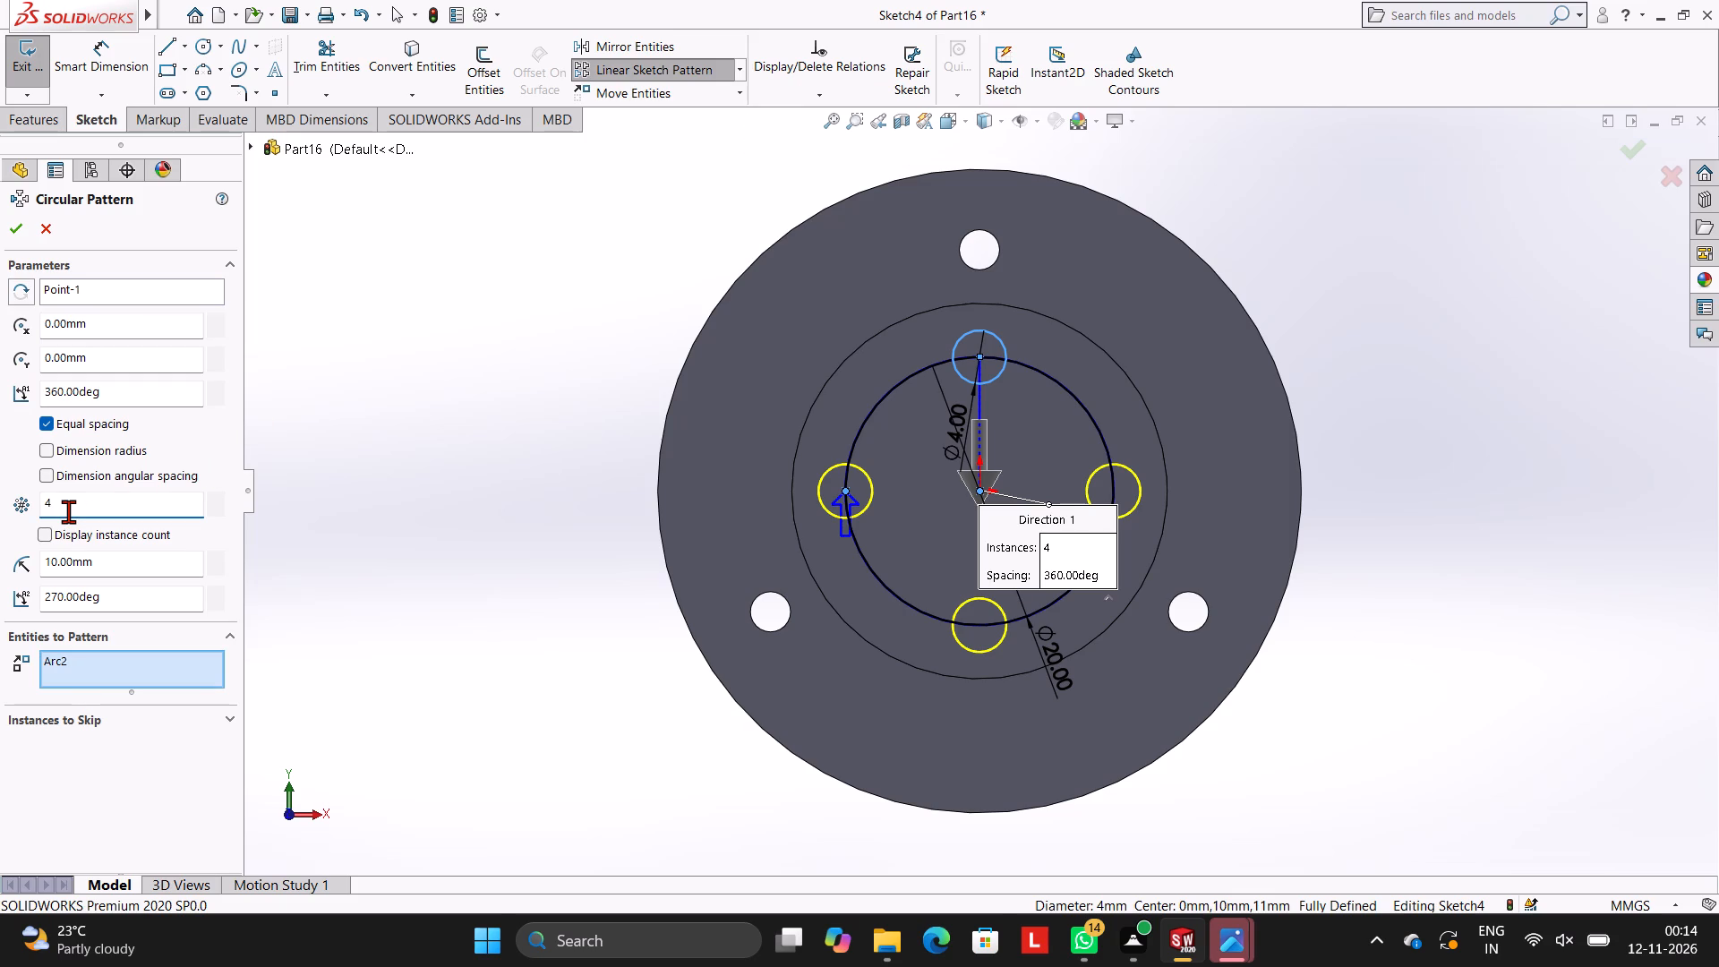
{"action": "key", "text": "BackSpace"}
{"action": "key", "text": "8"}
{"action": "key", "text": "Return"}
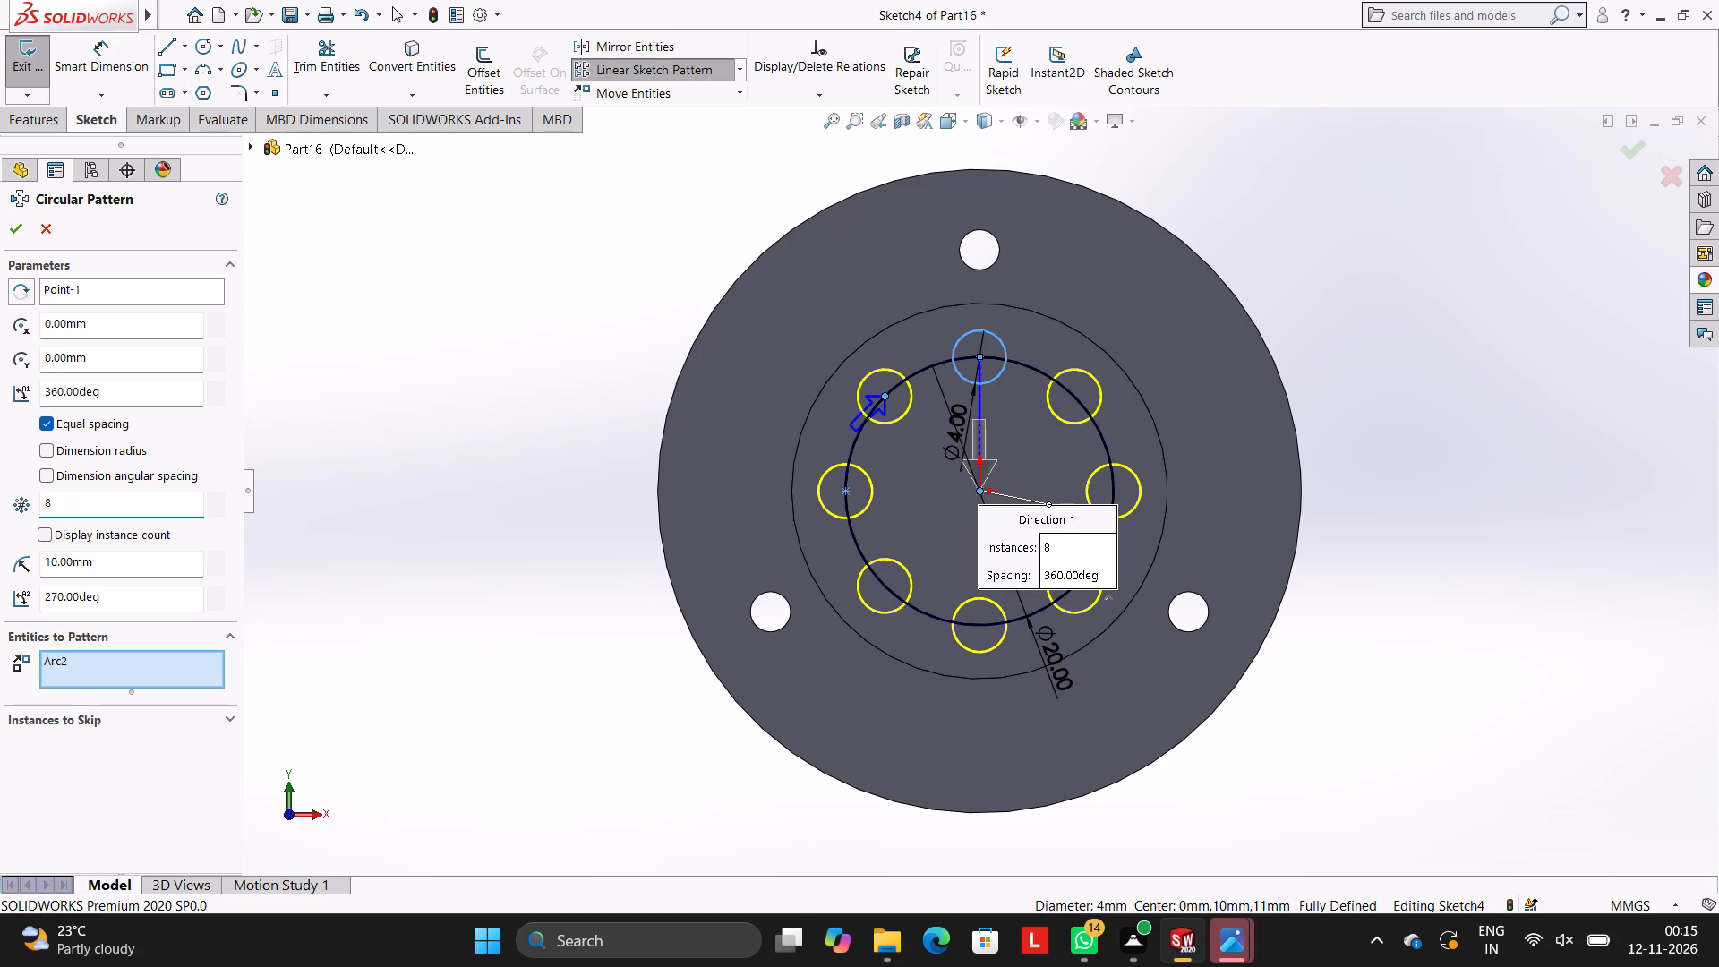
{"action": "left_click", "coordinate": [19, 237]}
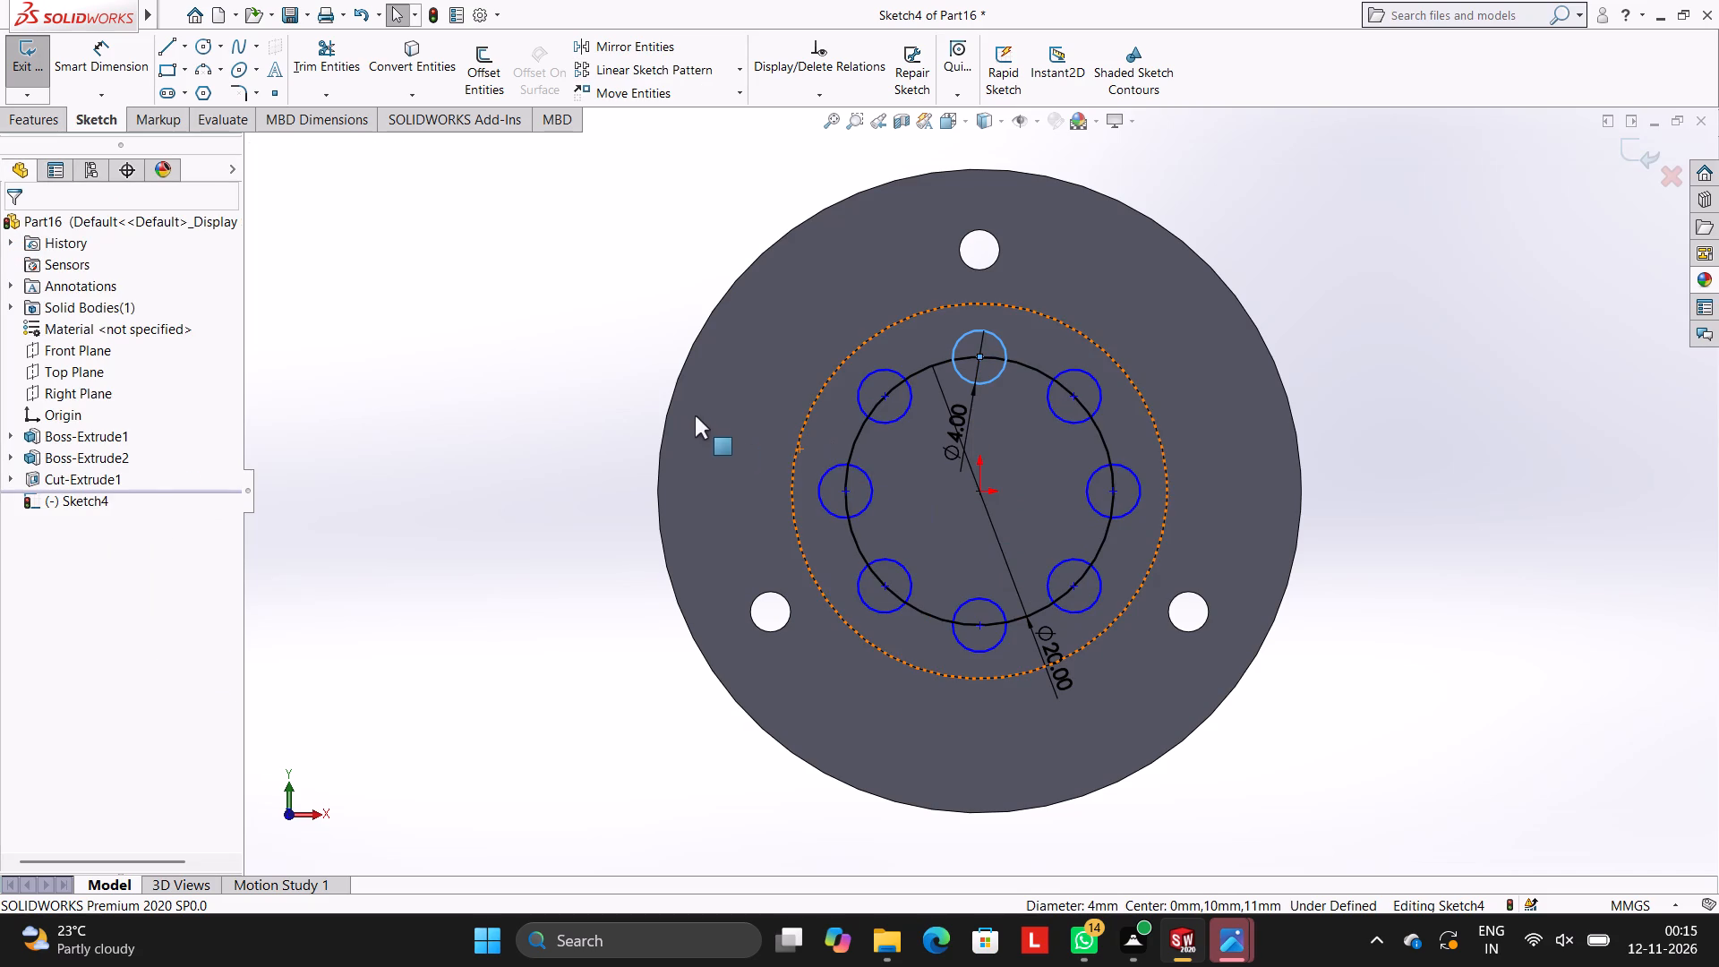
{"action": "key", "text": "Escape"}
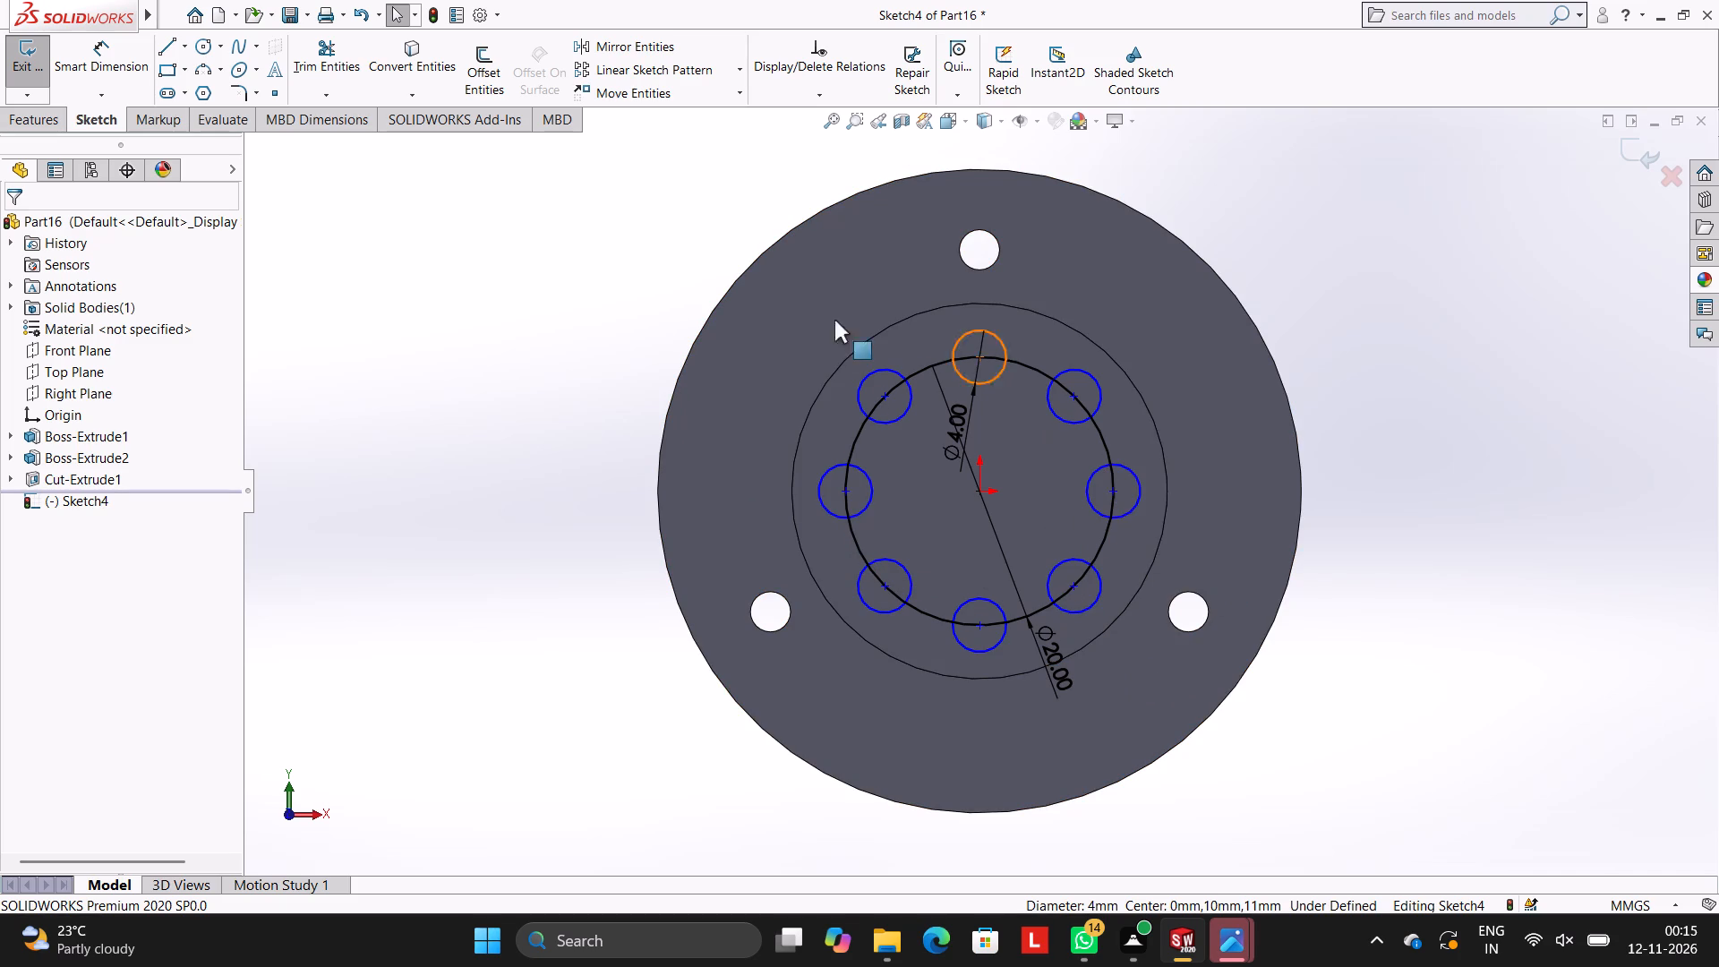
Dimension the vertical distance between the centres of the top 4 mm circle and its upper-right neighbour.
{"action": "left_click", "coordinate": [133, 61]}
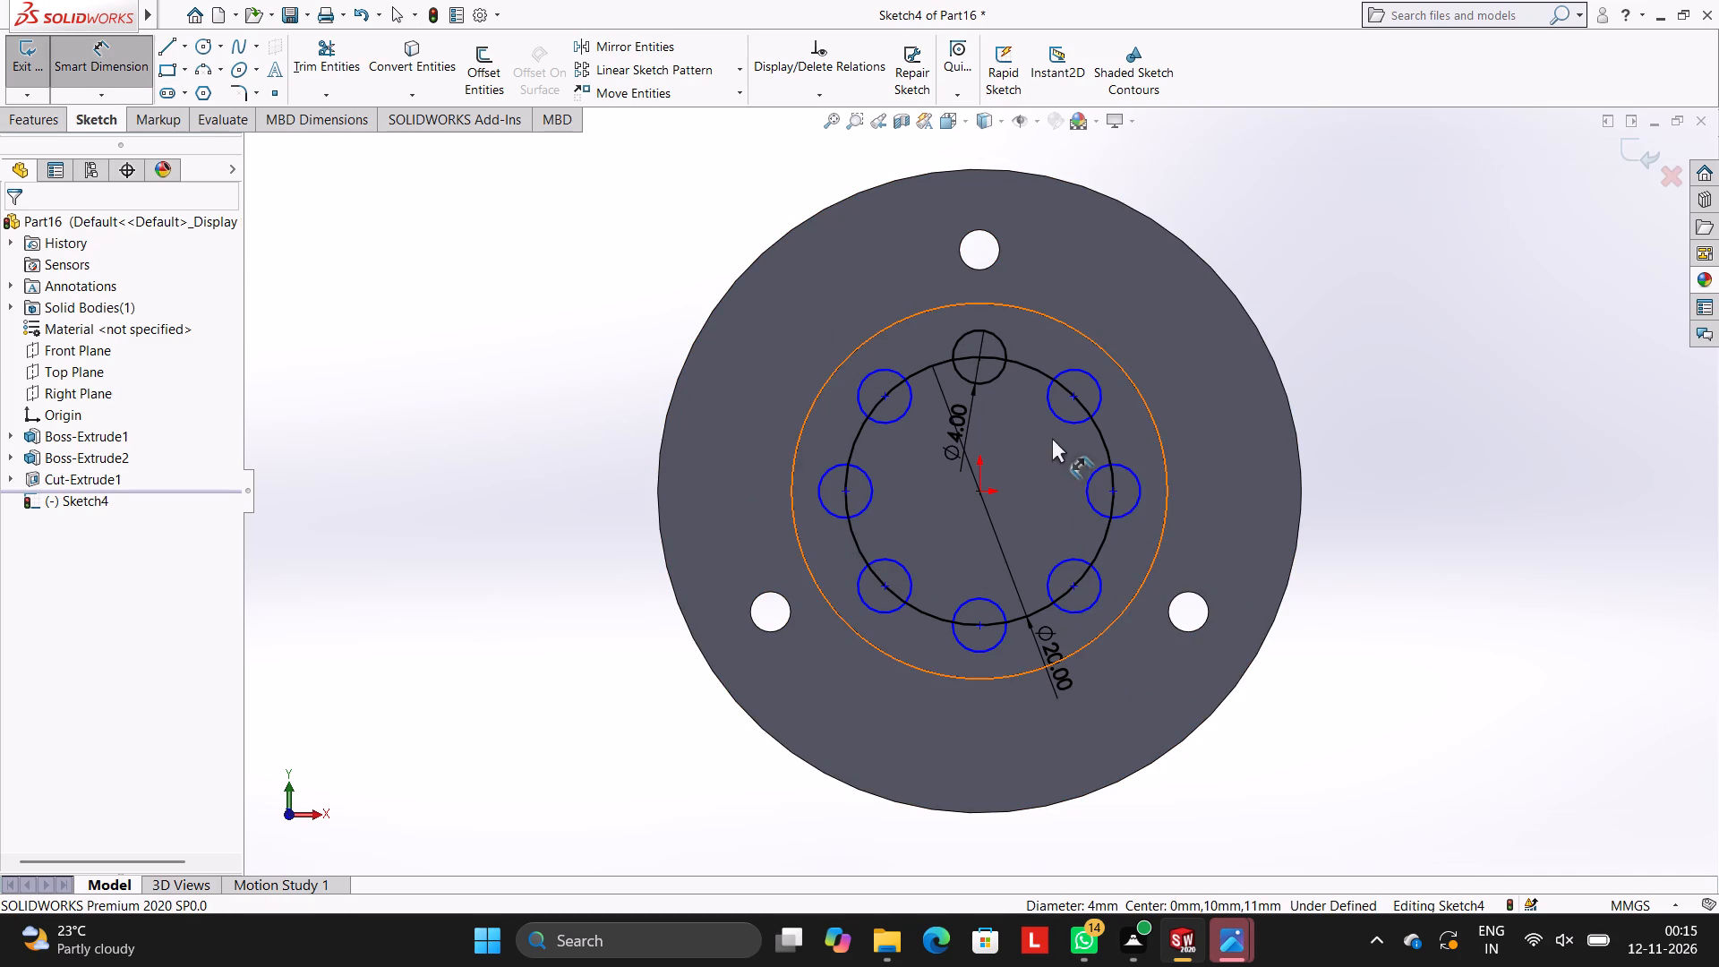
{"action": "left_click", "coordinate": [1073, 397]}
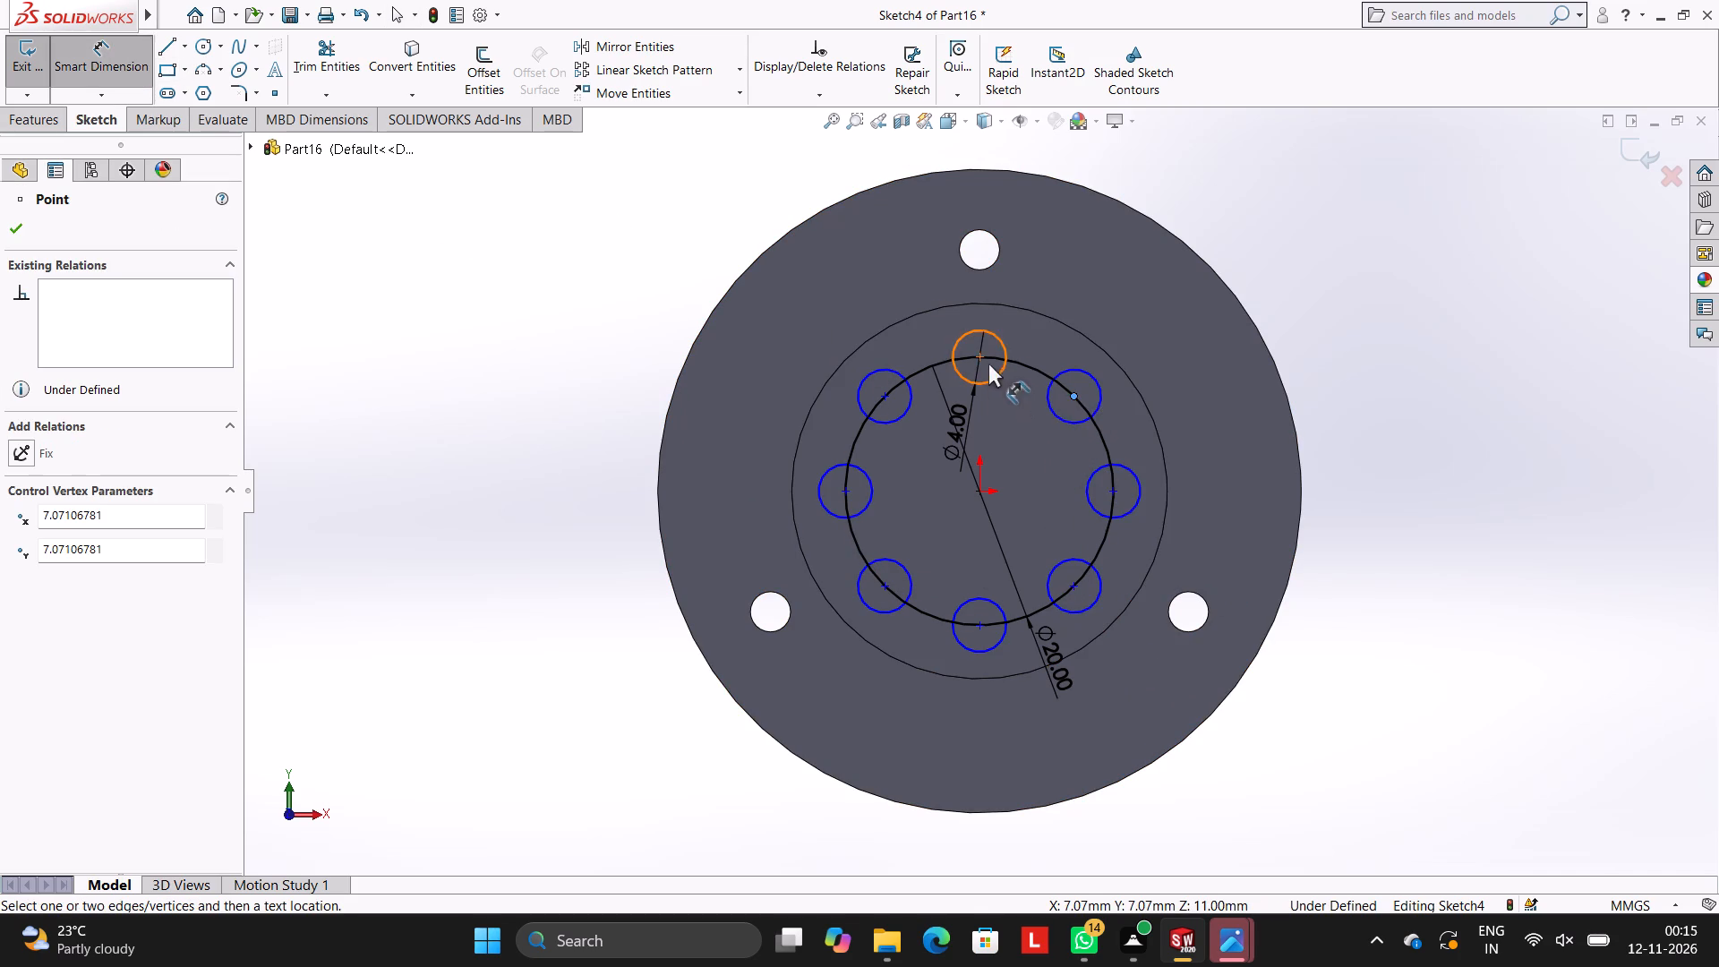
{"action": "left_click", "coordinate": [979, 354]}
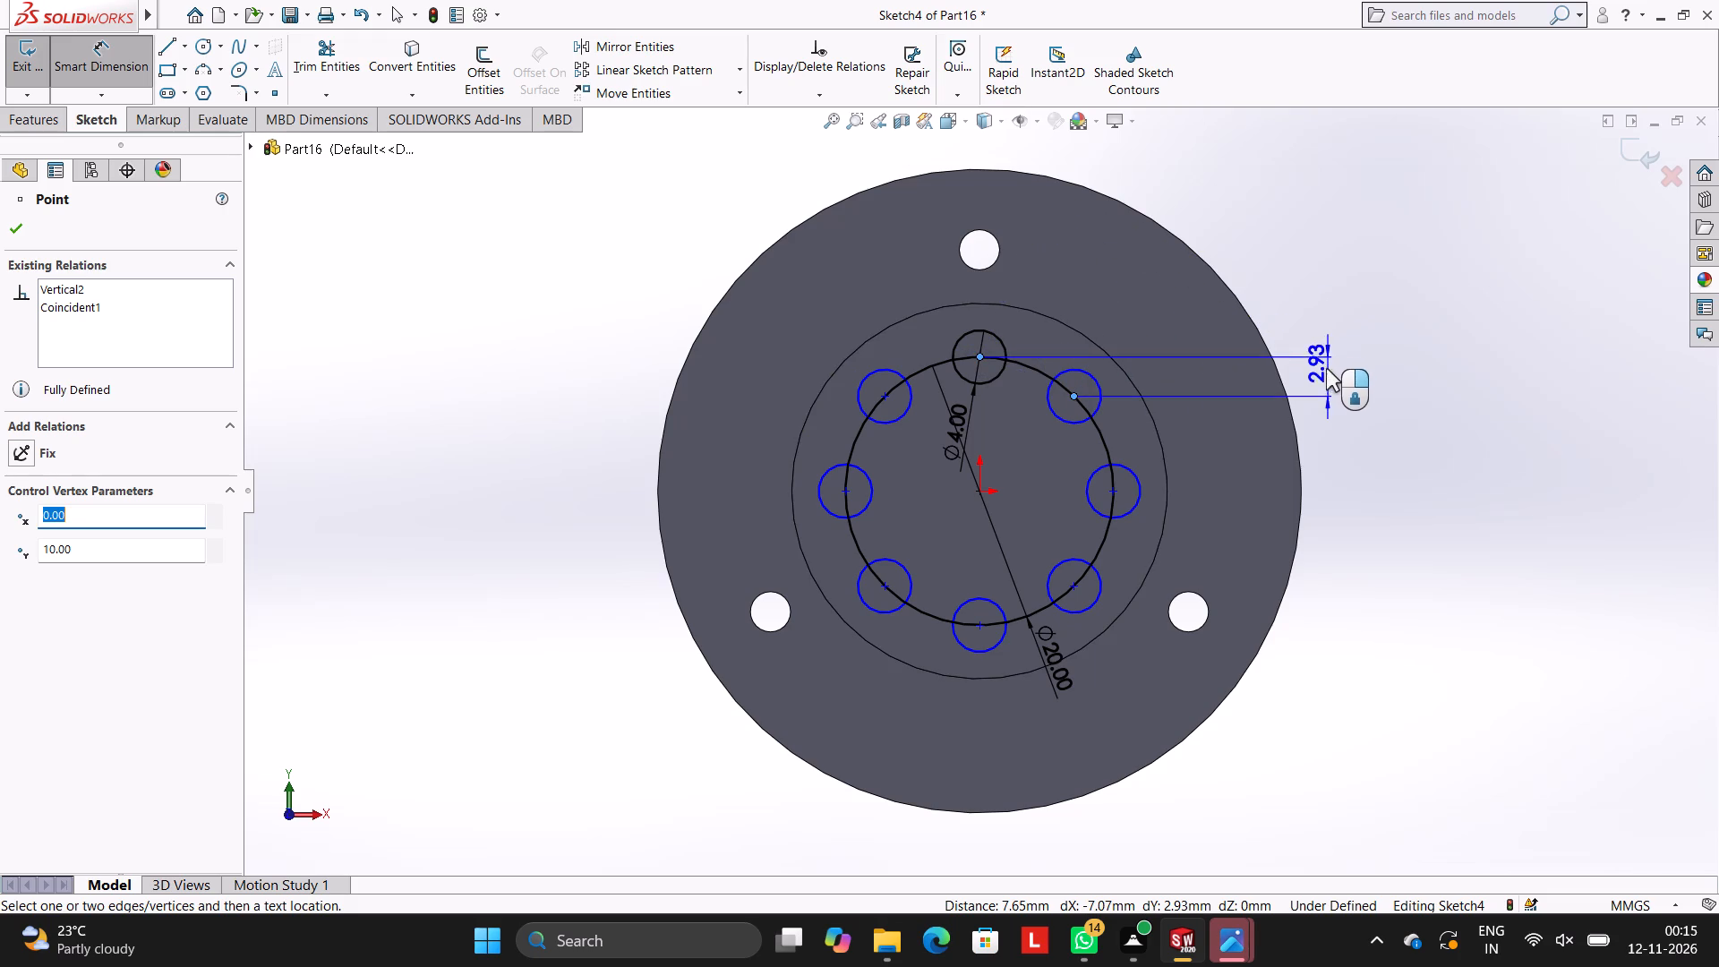
{"action": "left_click", "coordinate": [1321, 372]}
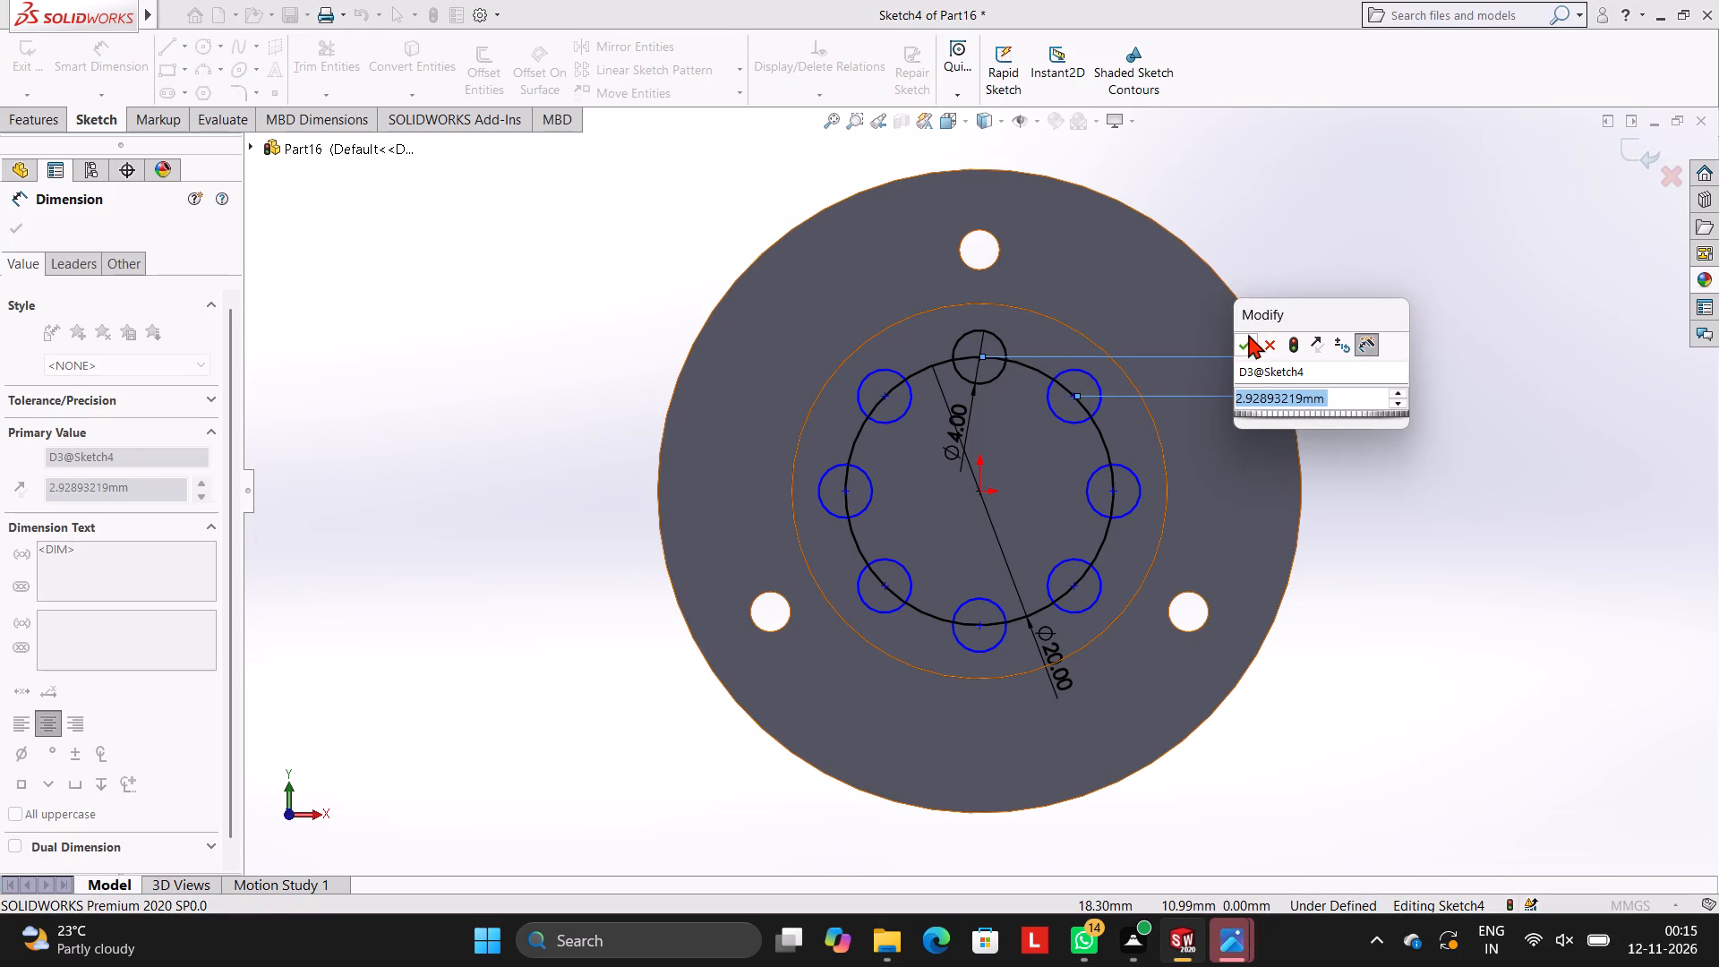
{"action": "left_click", "coordinate": [1245, 334]}
{"action": "left_click", "coordinate": [1288, 262]}
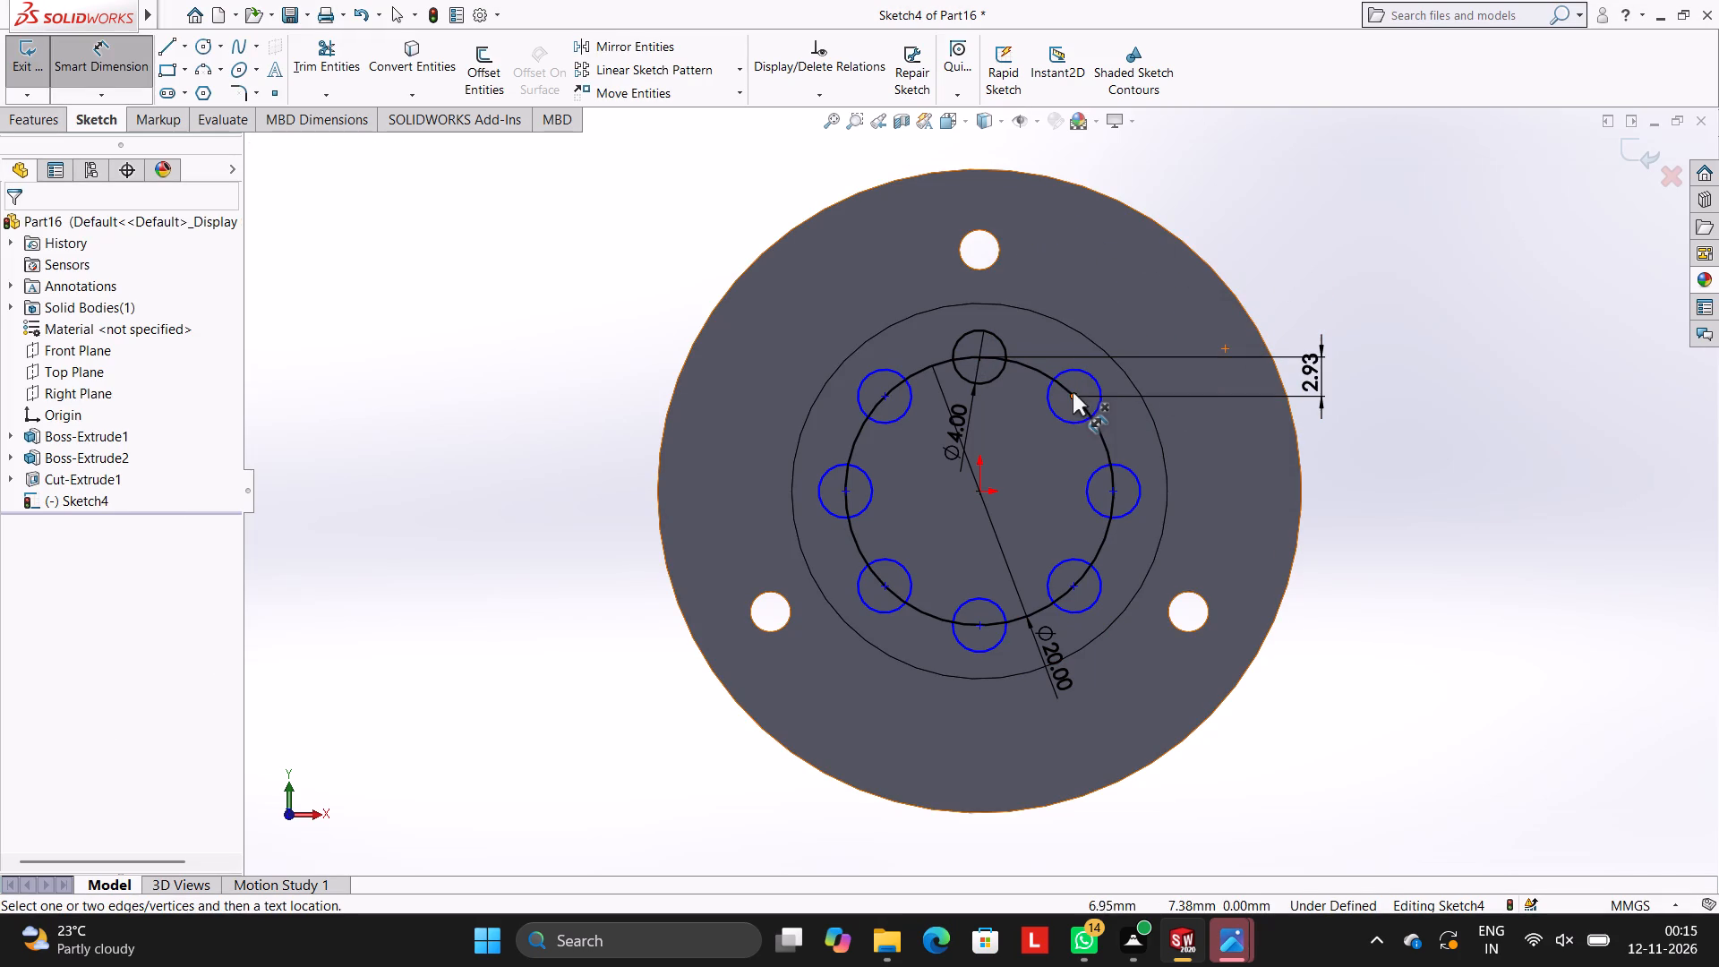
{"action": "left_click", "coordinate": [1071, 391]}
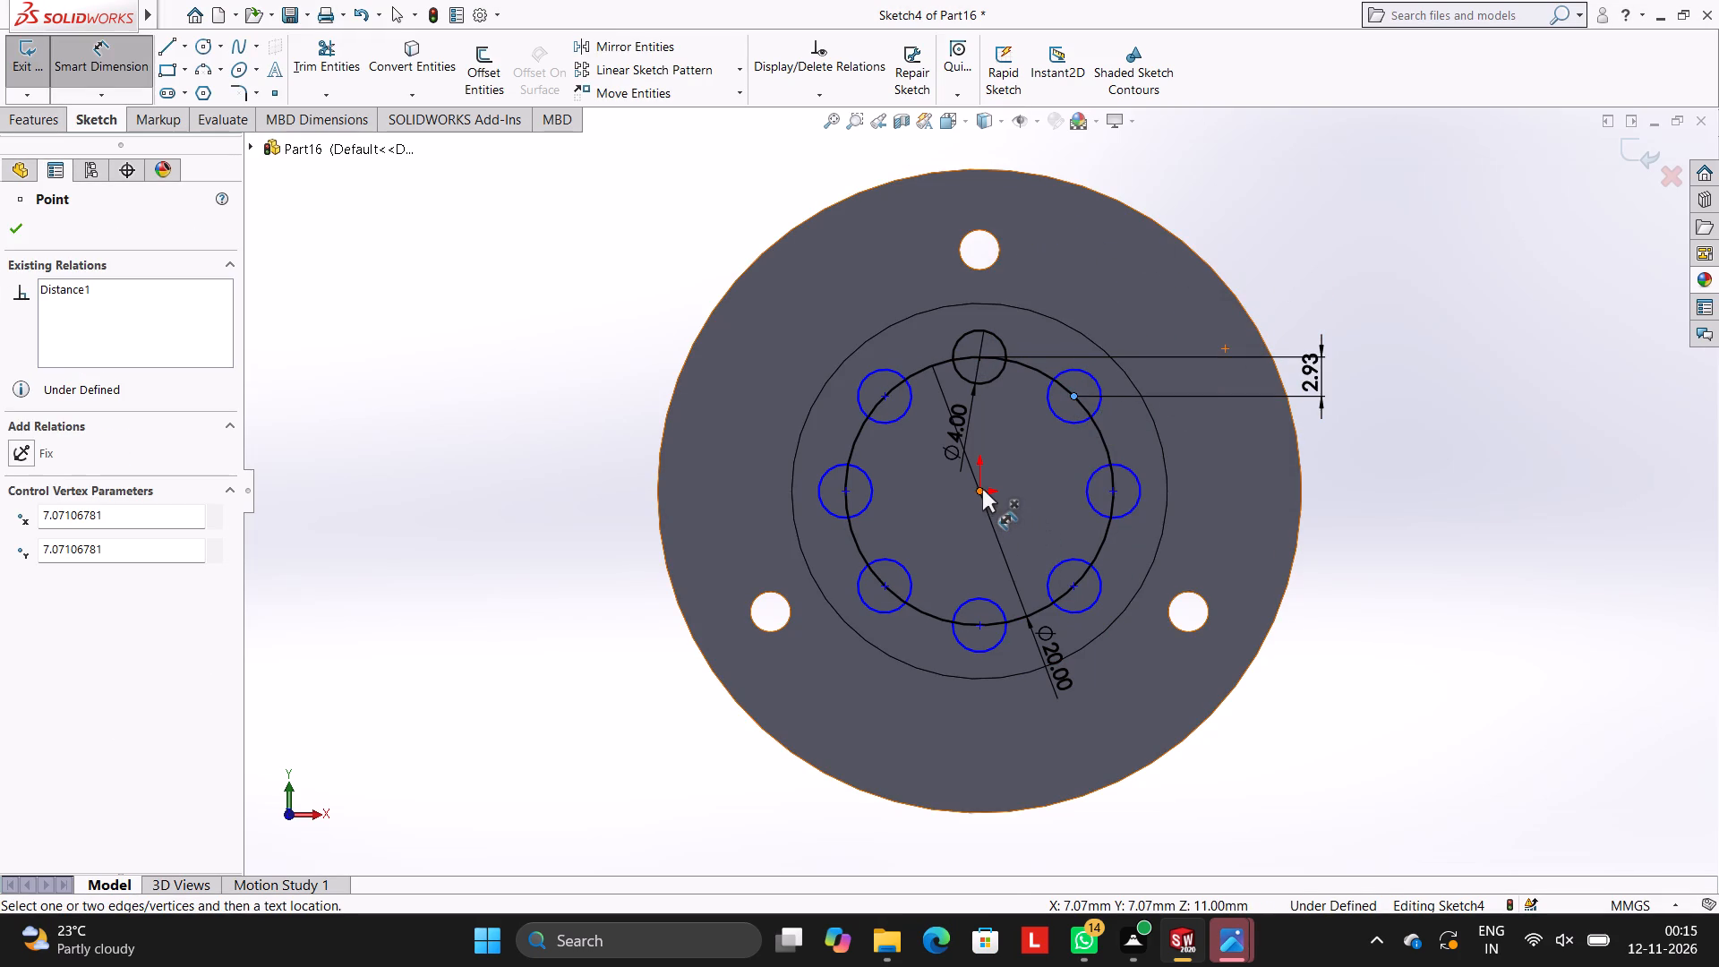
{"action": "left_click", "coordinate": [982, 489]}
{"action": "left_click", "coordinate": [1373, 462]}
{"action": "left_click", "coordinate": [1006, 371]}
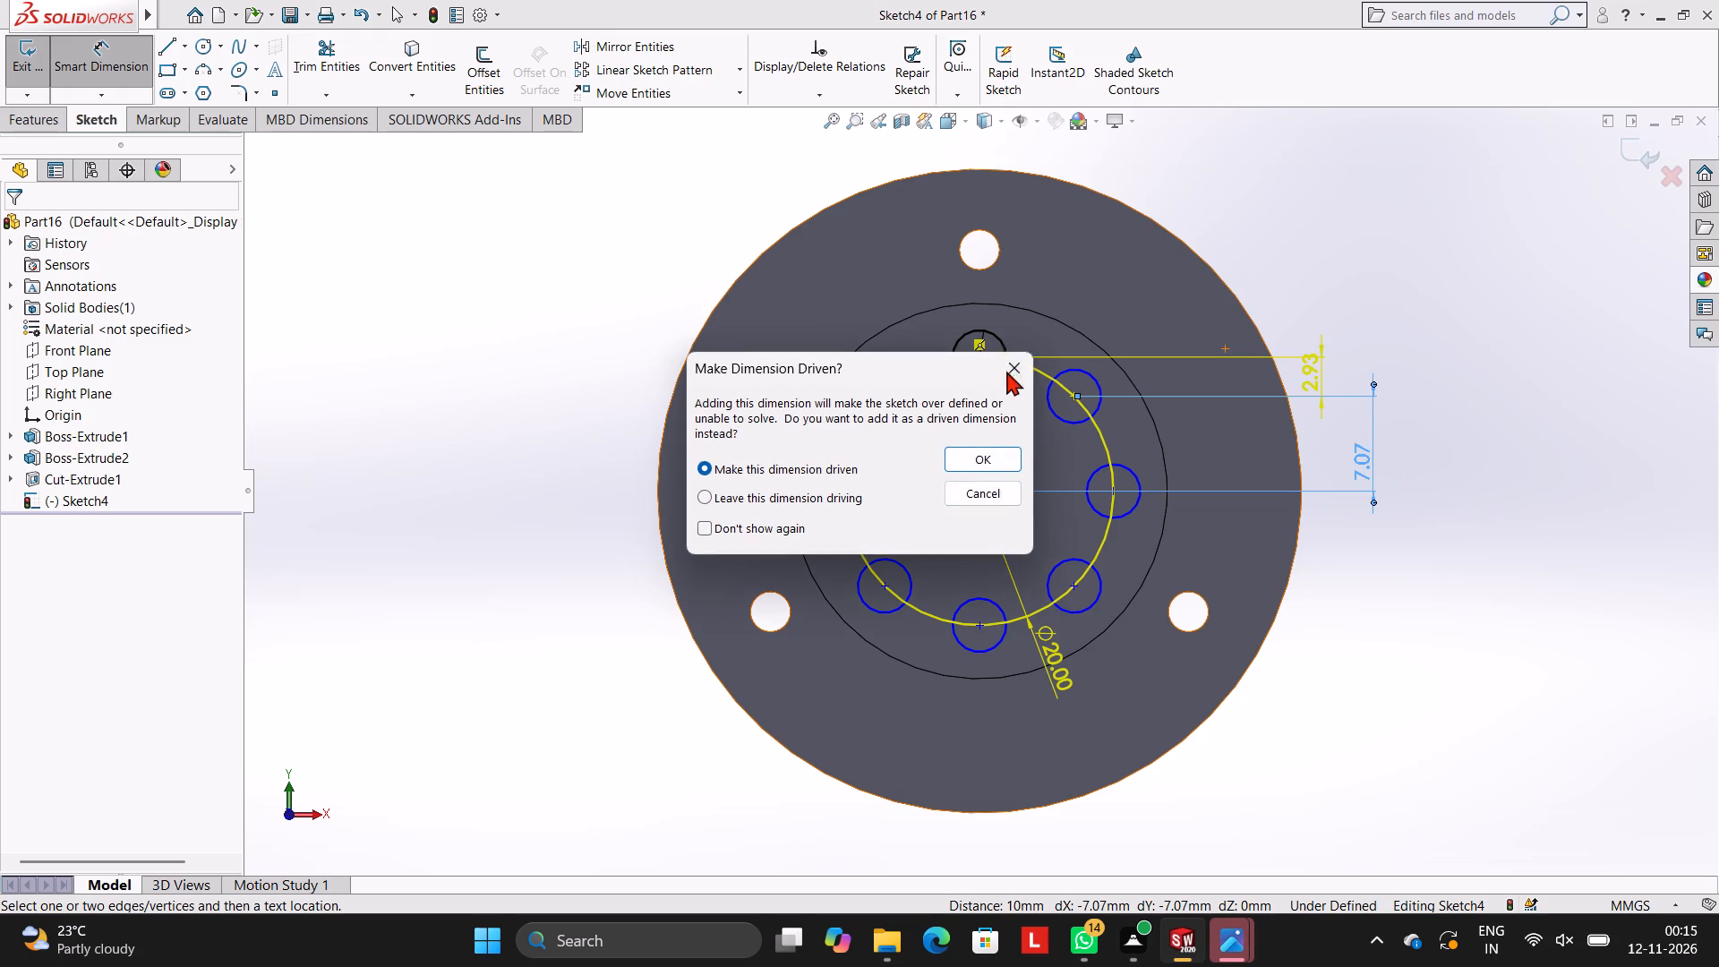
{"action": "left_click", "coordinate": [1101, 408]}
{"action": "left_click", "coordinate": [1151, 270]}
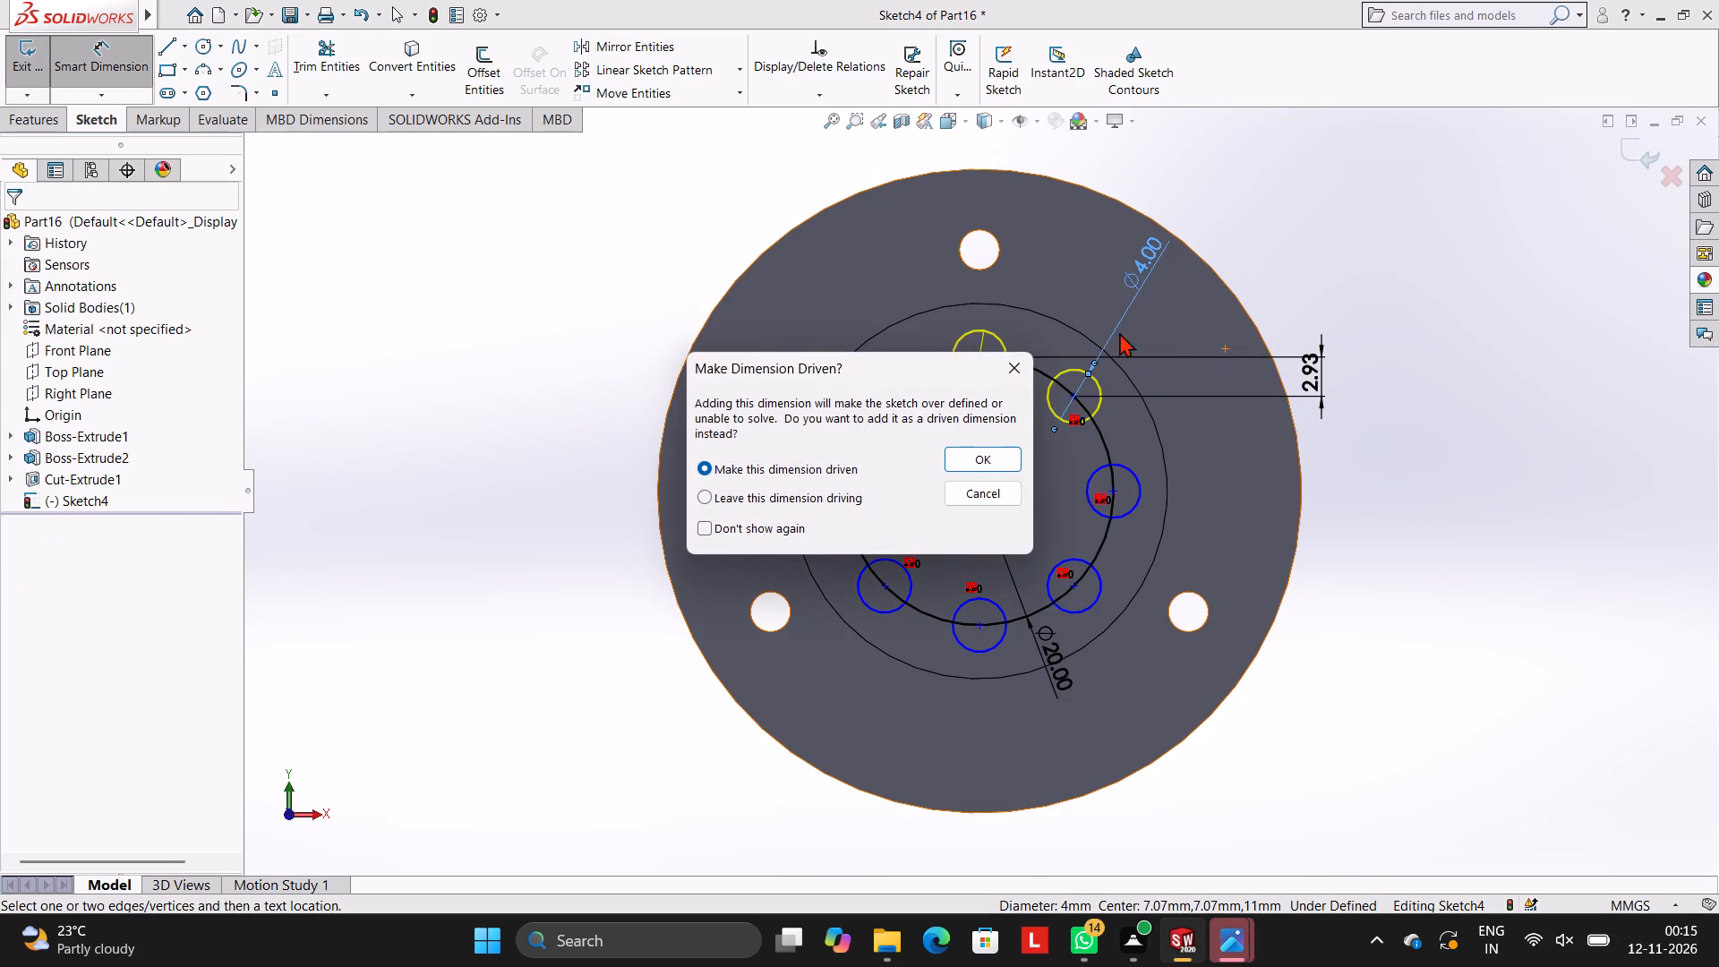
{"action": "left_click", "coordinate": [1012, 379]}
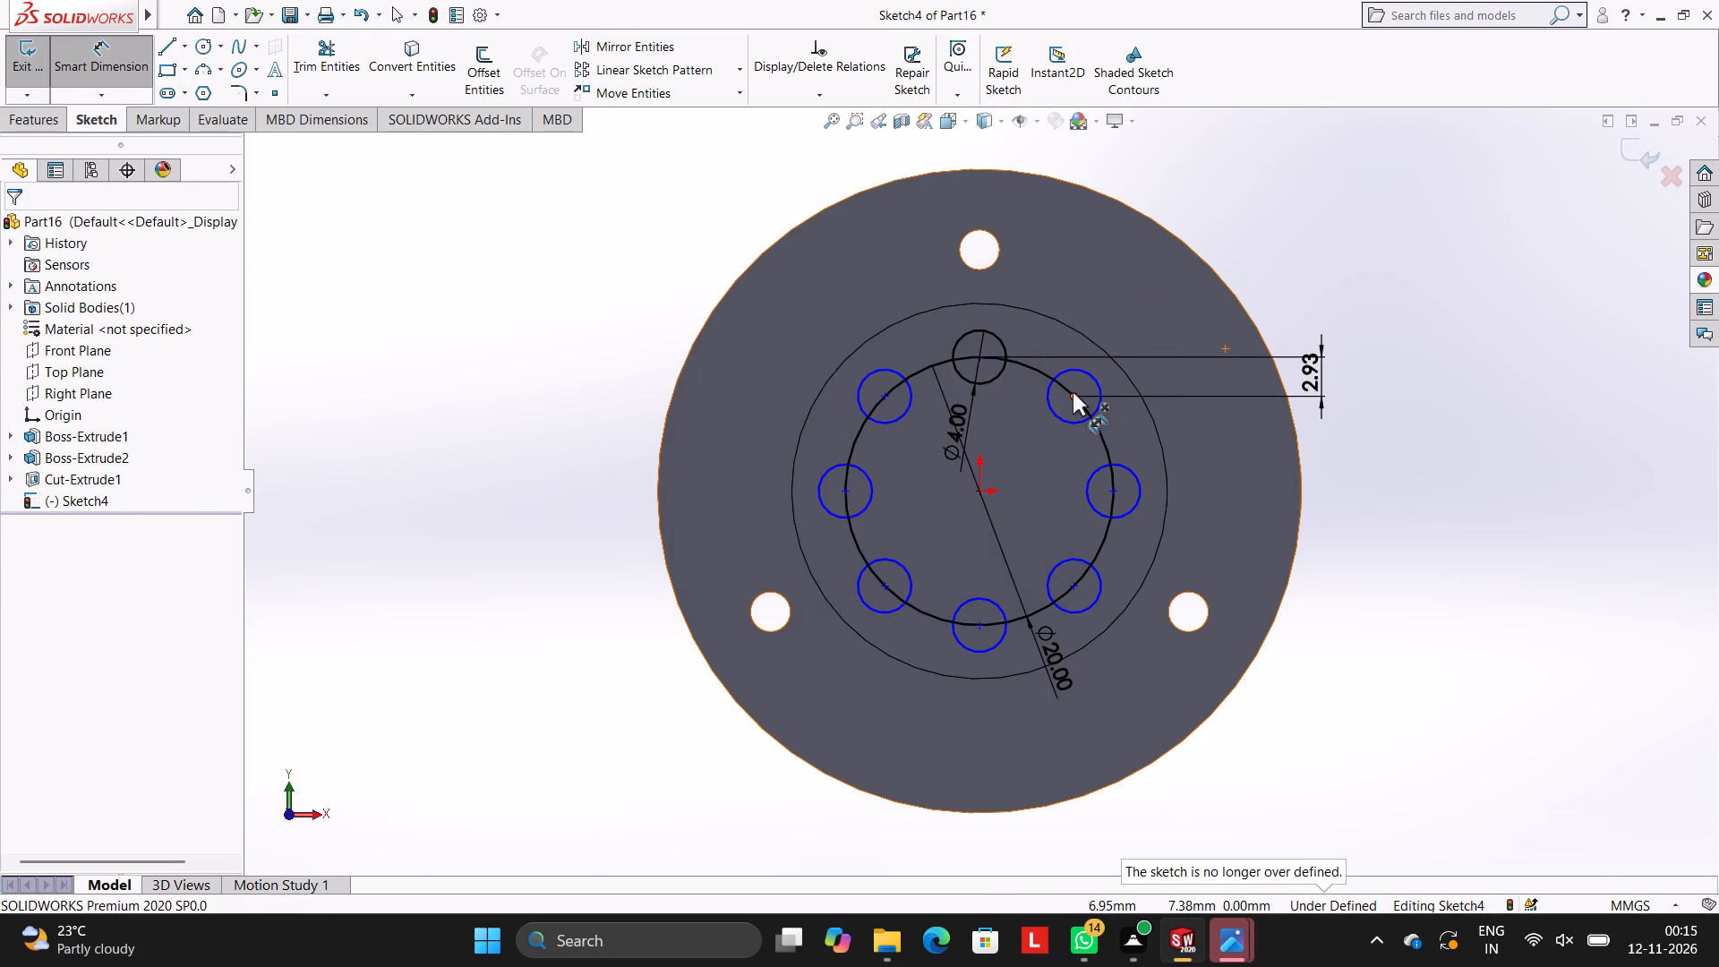
Dimension the horizontal distance between the centres of the top 4 mm circle and its upper-right neighbour.
{"action": "left_click", "coordinate": [1073, 392]}
{"action": "left_click", "coordinate": [979, 360]}
{"action": "left_click", "coordinate": [1007, 278]}
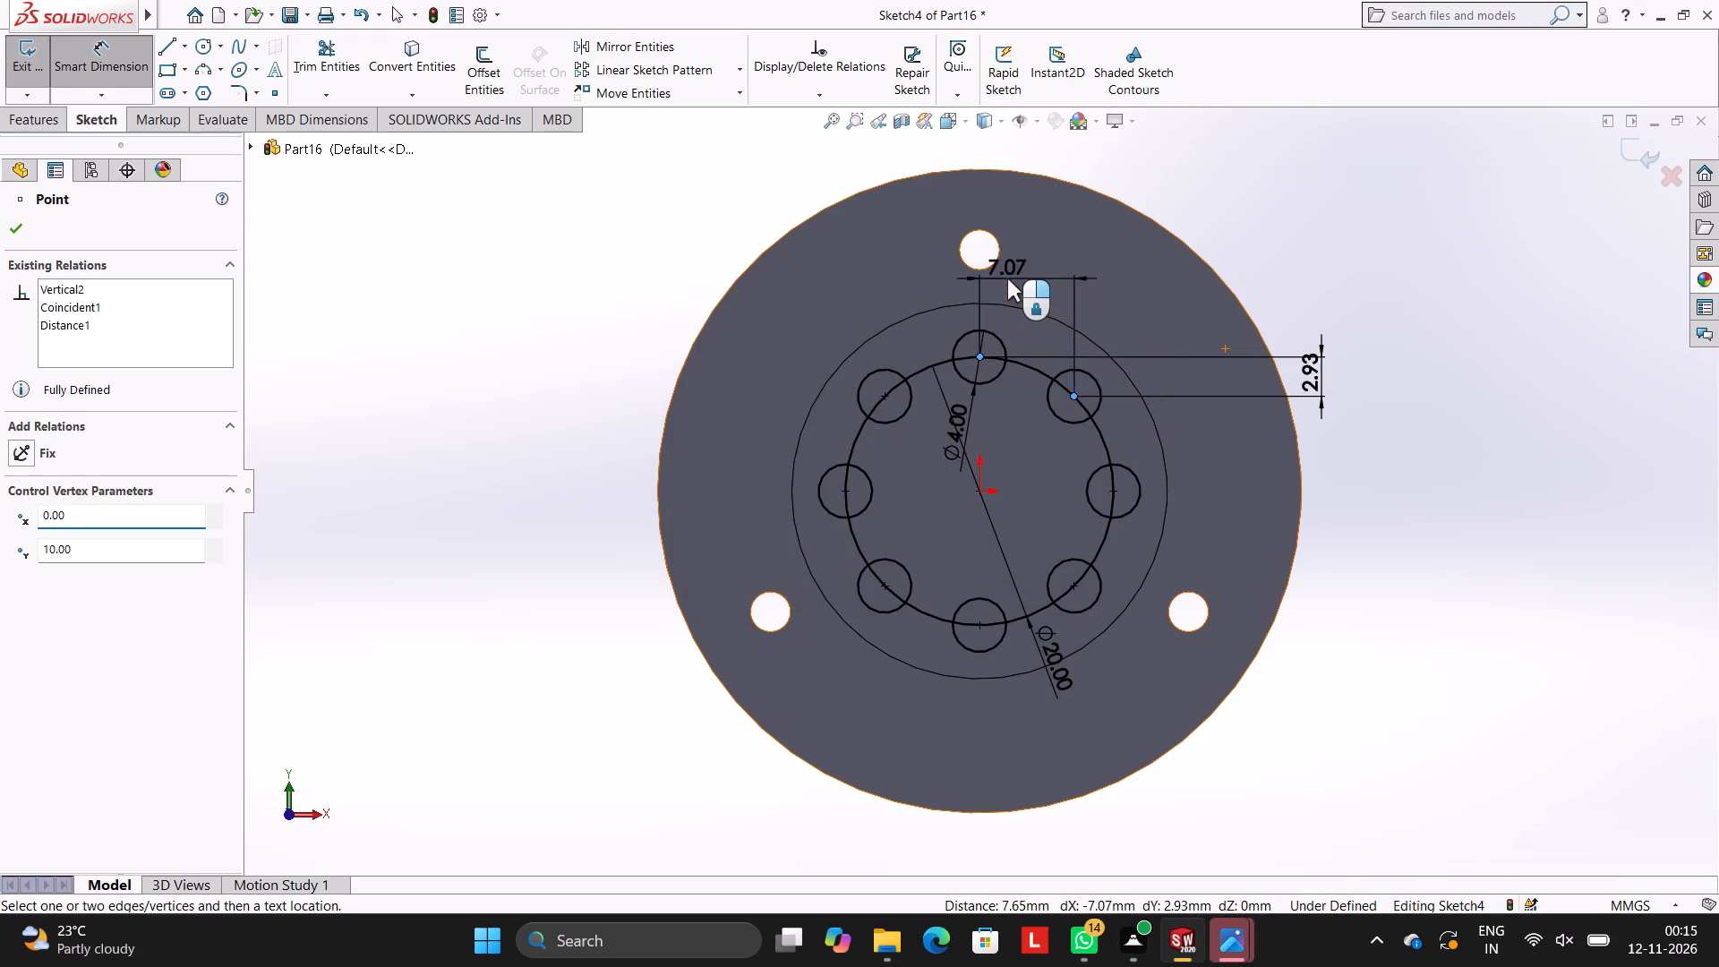
{"action": "left_click", "coordinate": [936, 250]}
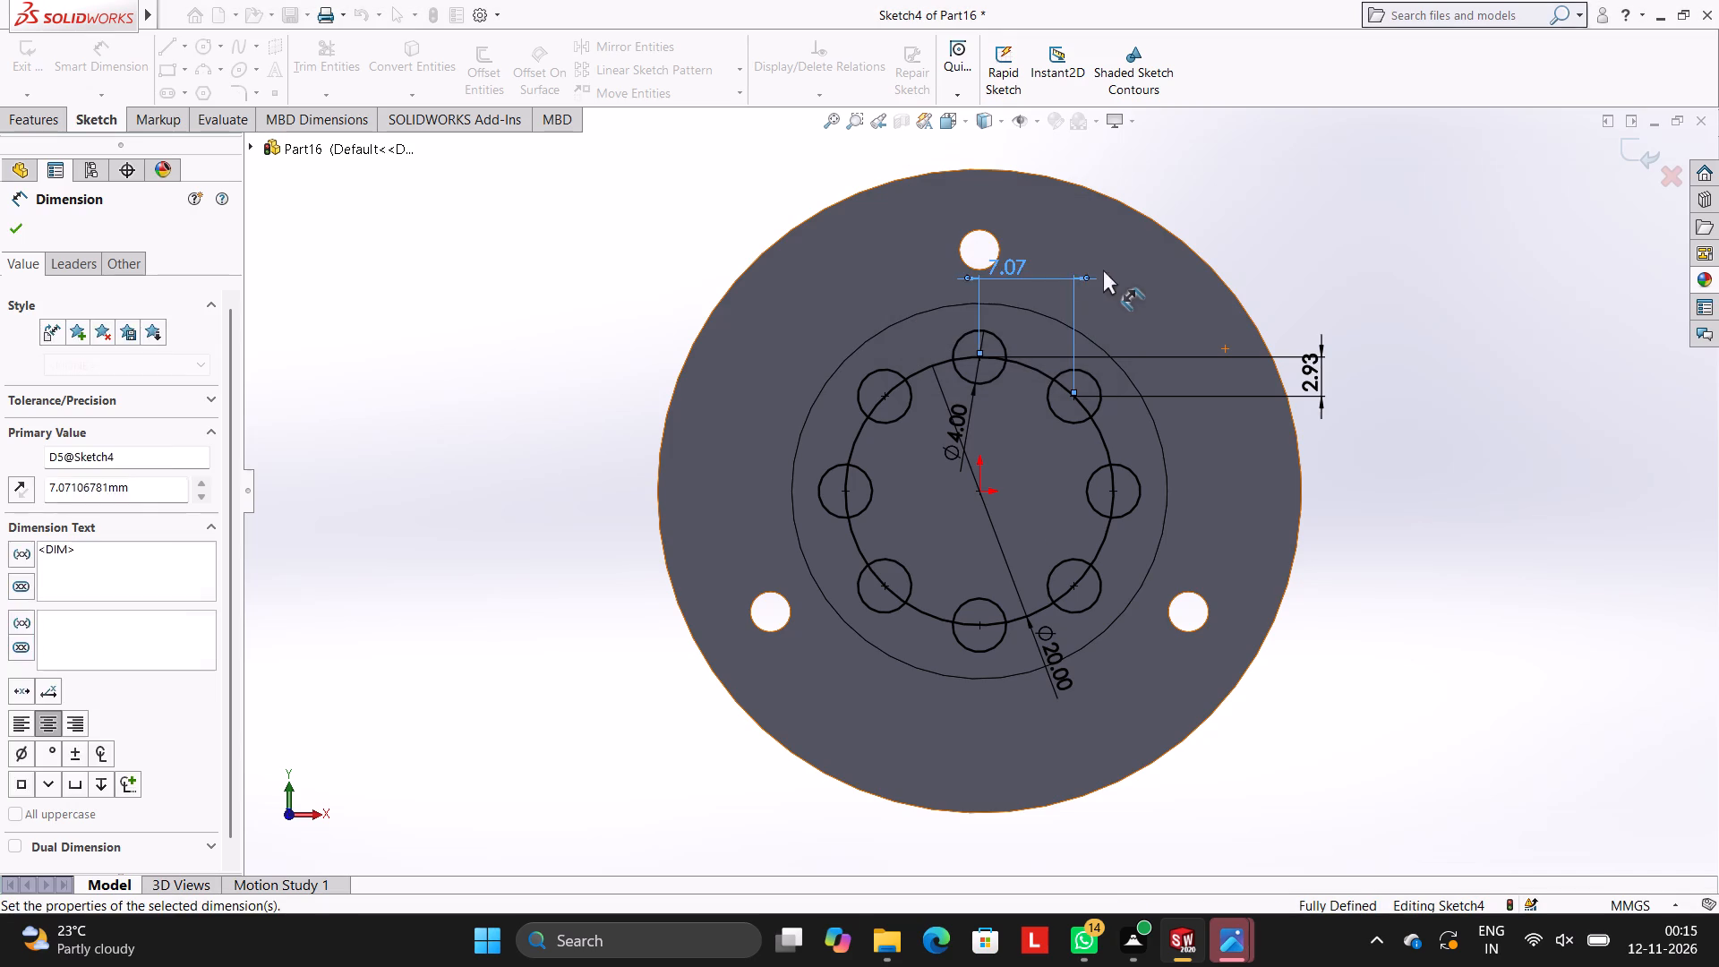
{"action": "left_click", "coordinate": [1116, 270]}
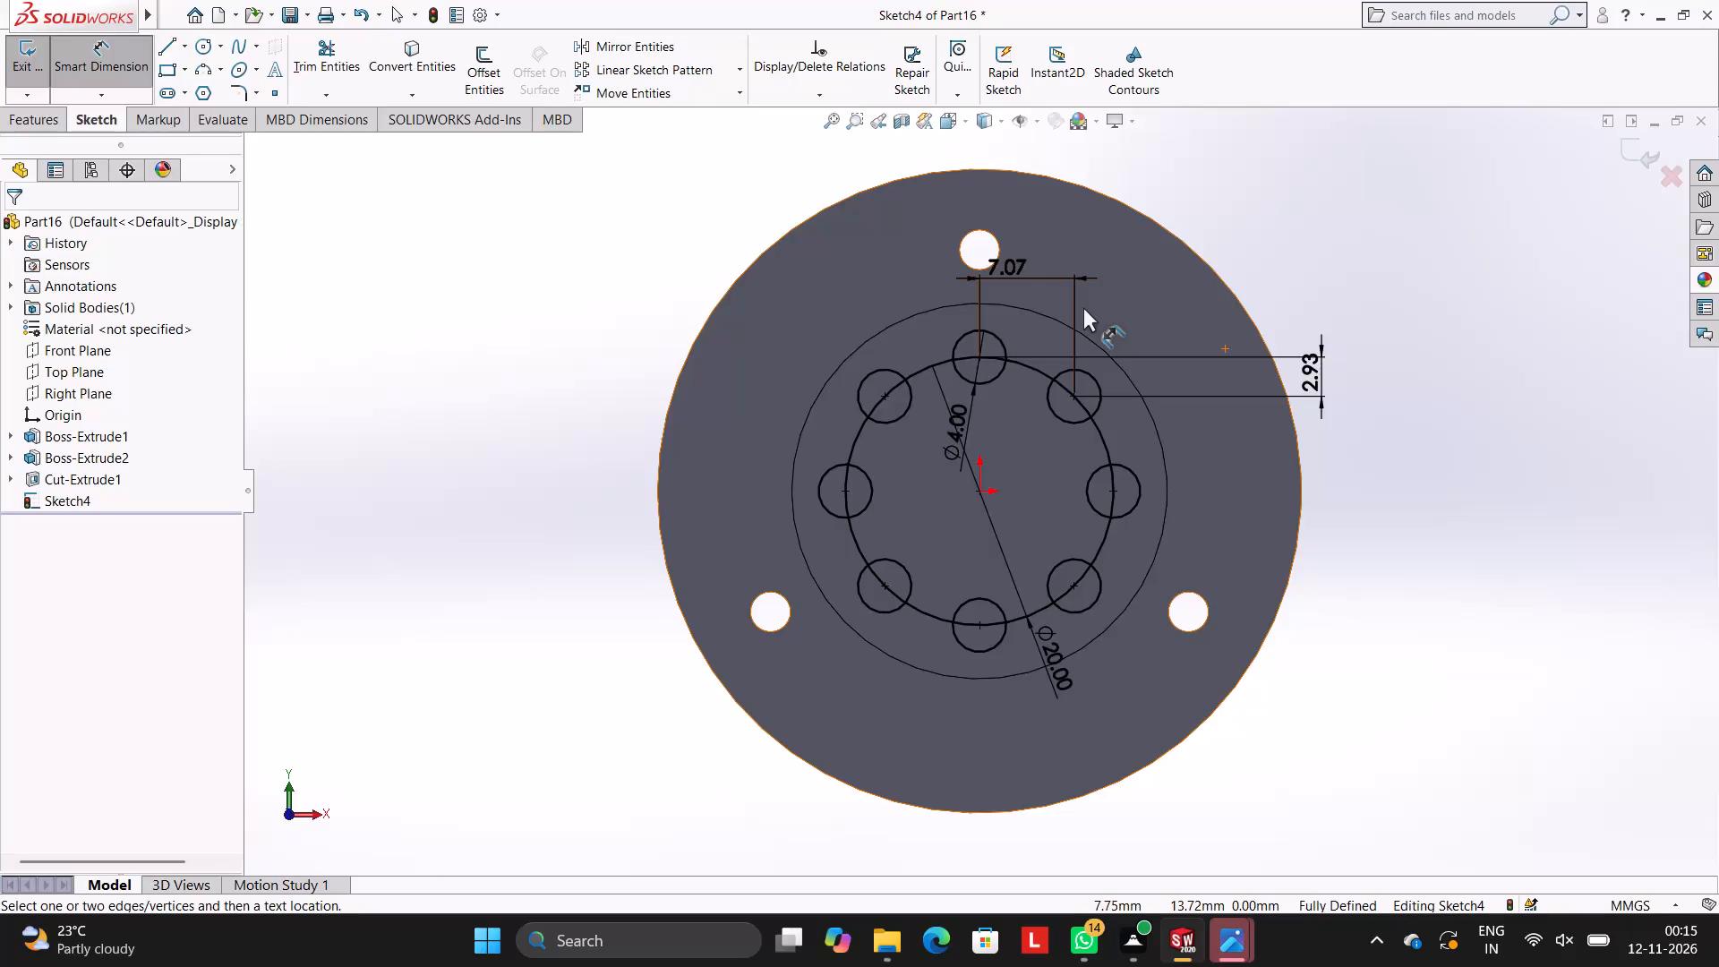
Cut-extrude all eight 4 mm circles, both halves of each, to a blind depth of 10 mm.
{"action": "left_click", "coordinate": [29, 116]}
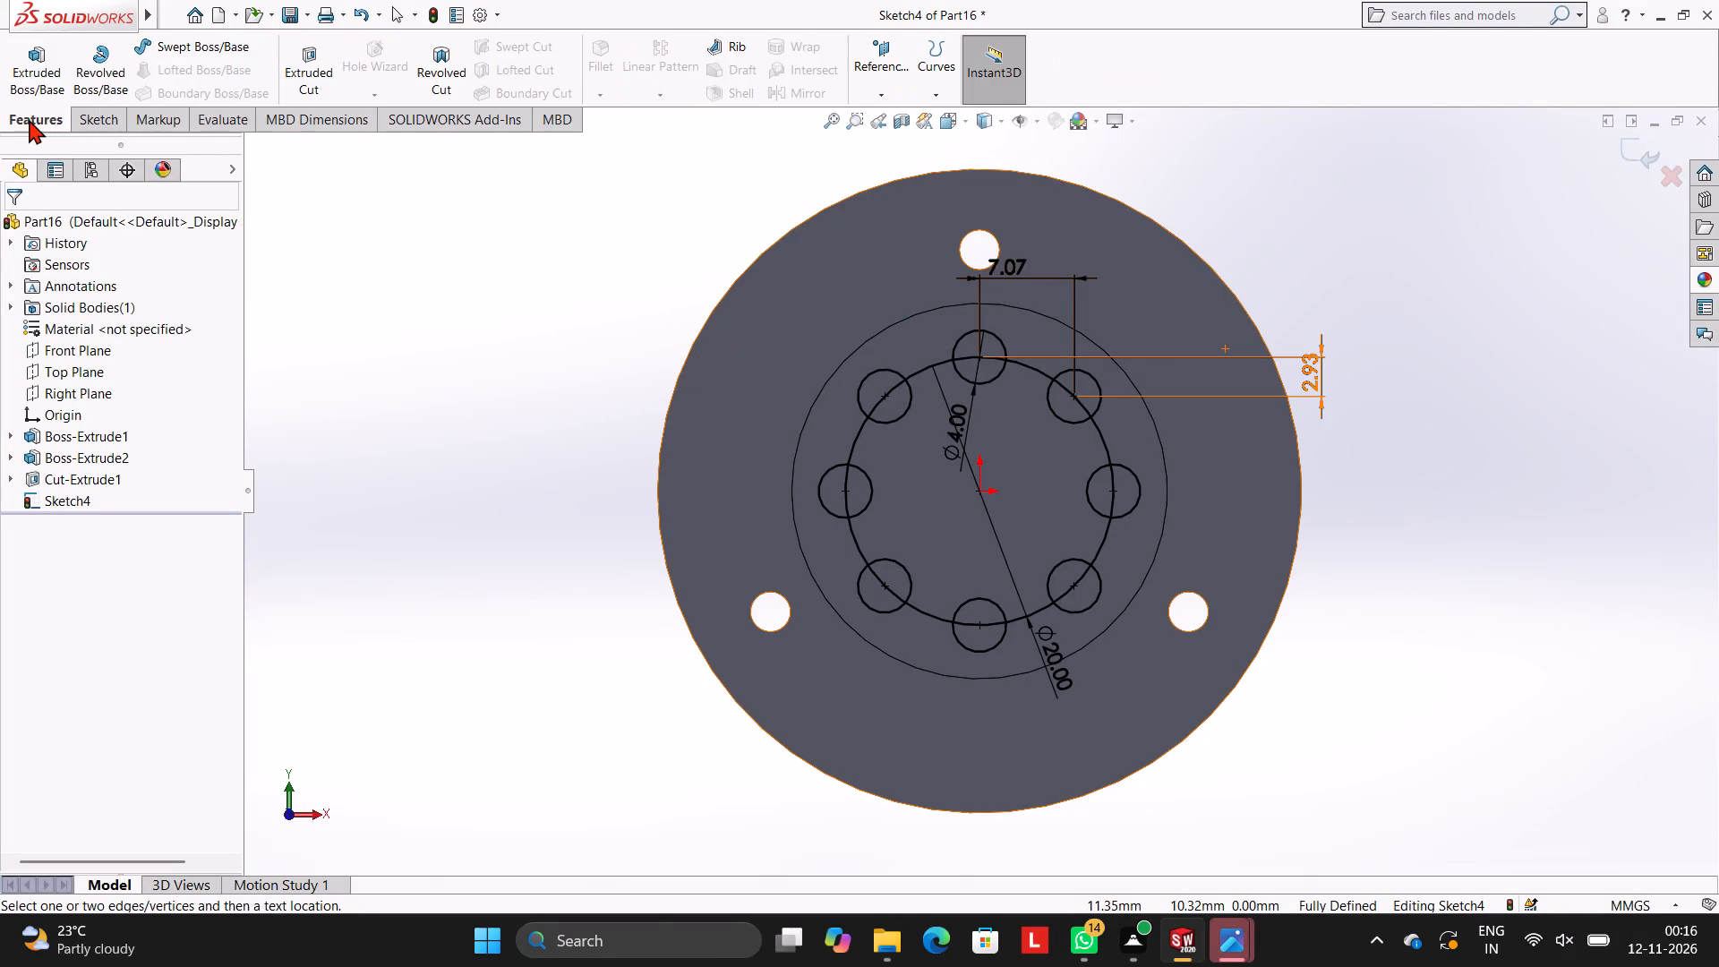
{"action": "left_click", "coordinate": [298, 76]}
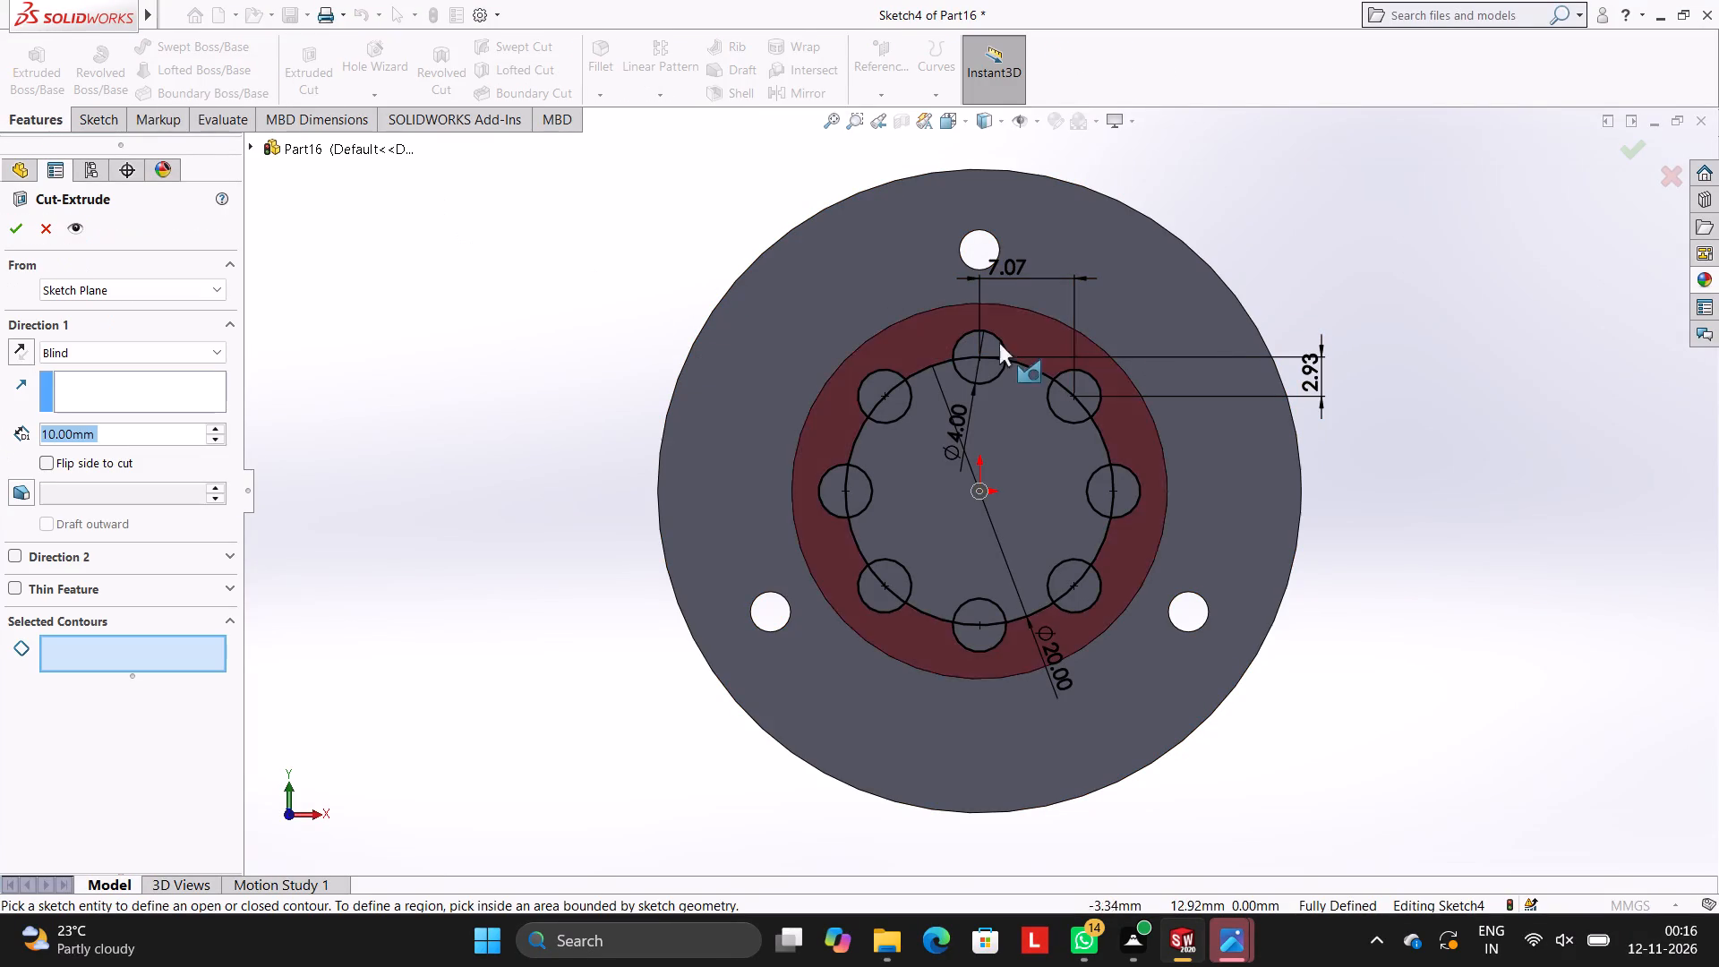
{"action": "left_click", "coordinate": [971, 336]}
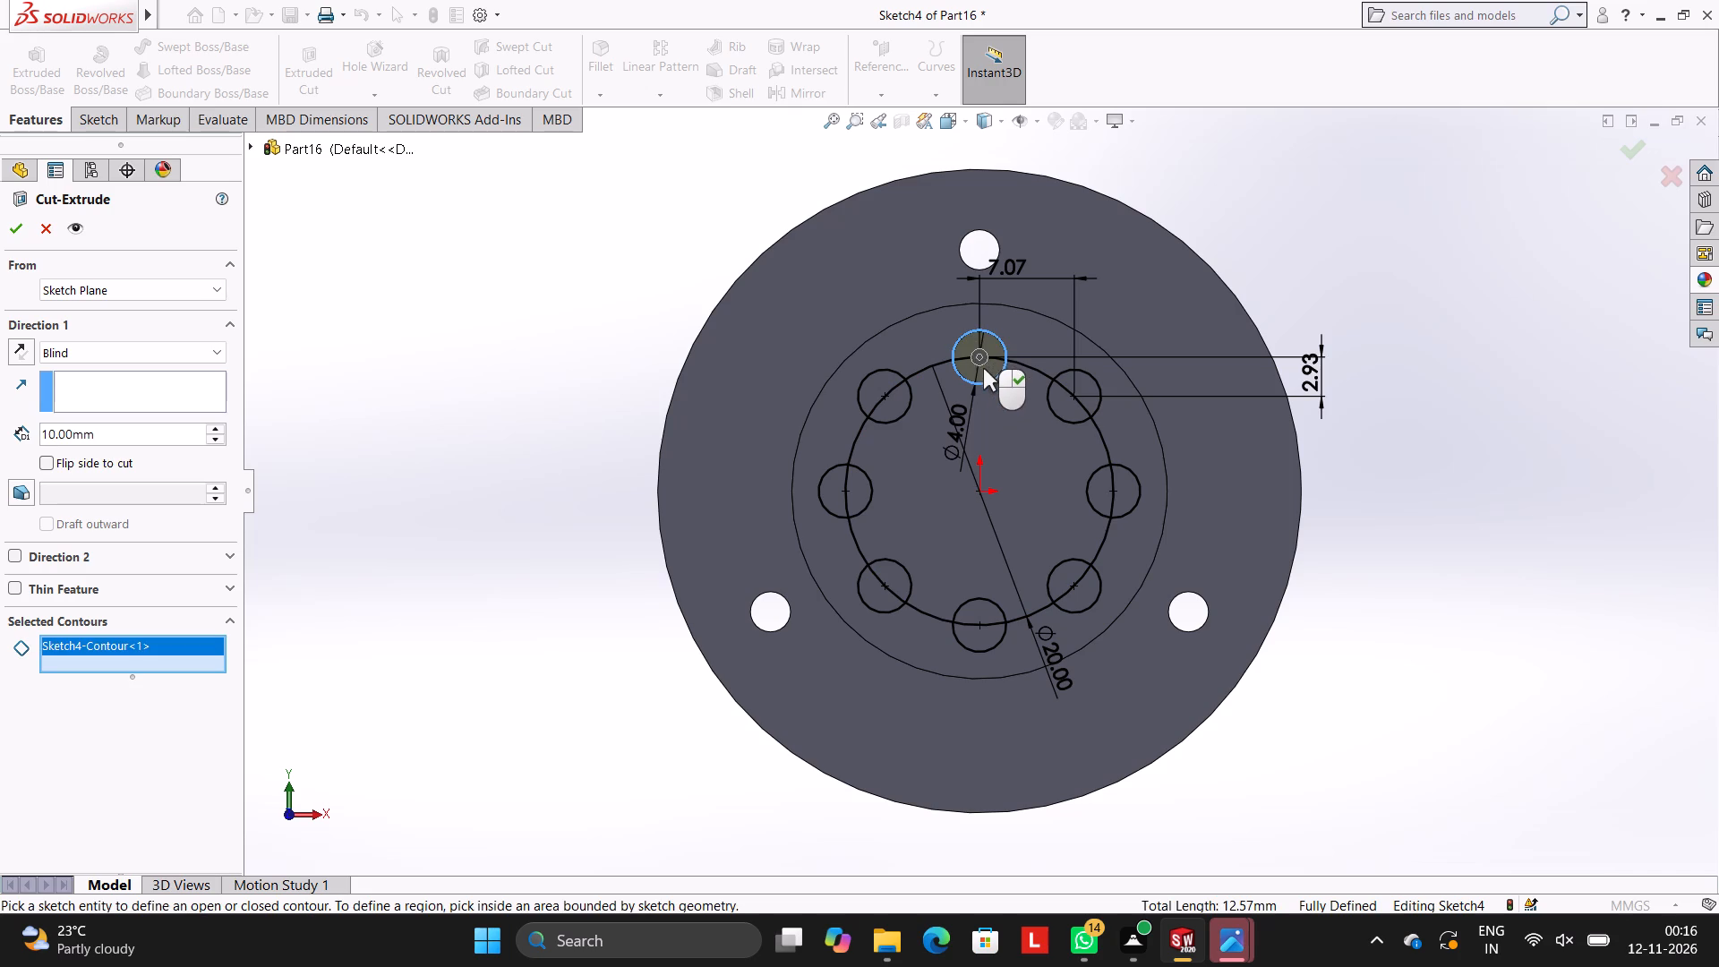
{"action": "scroll", "coordinate": [976, 367], "scroll_direction": "down", "scroll_amount": 3}
{"action": "left_click", "coordinate": [996, 388]}
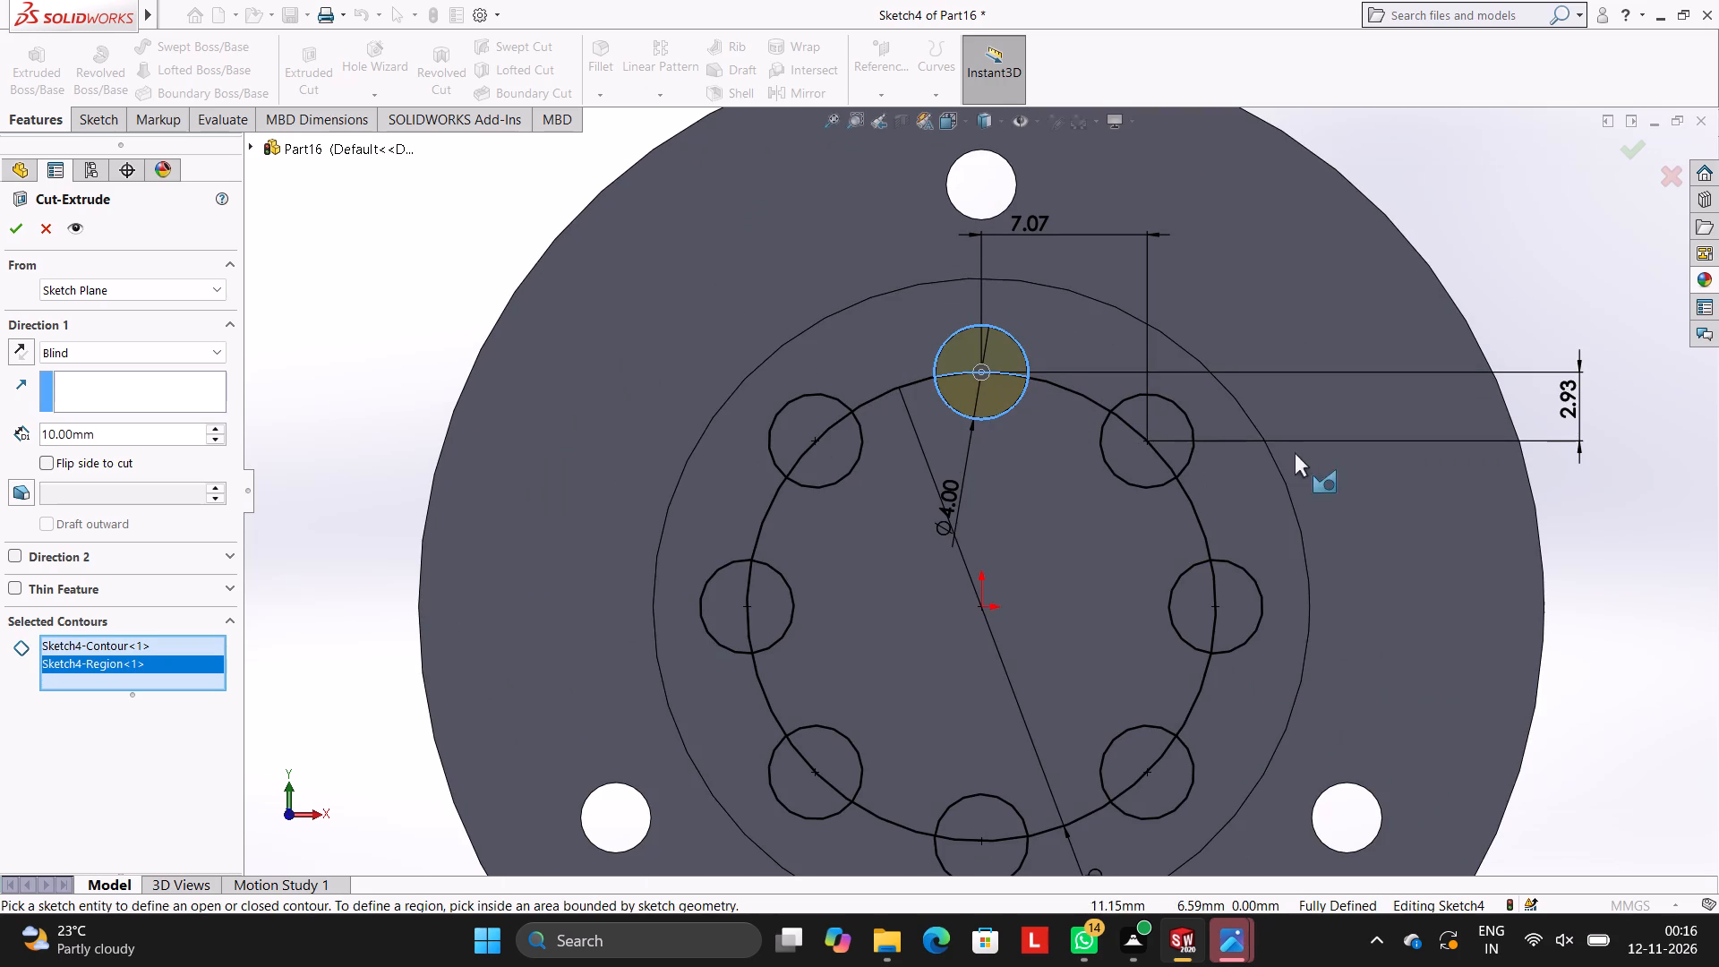
{"action": "left_click", "coordinate": [1181, 430]}
{"action": "left_click", "coordinate": [1129, 457]}
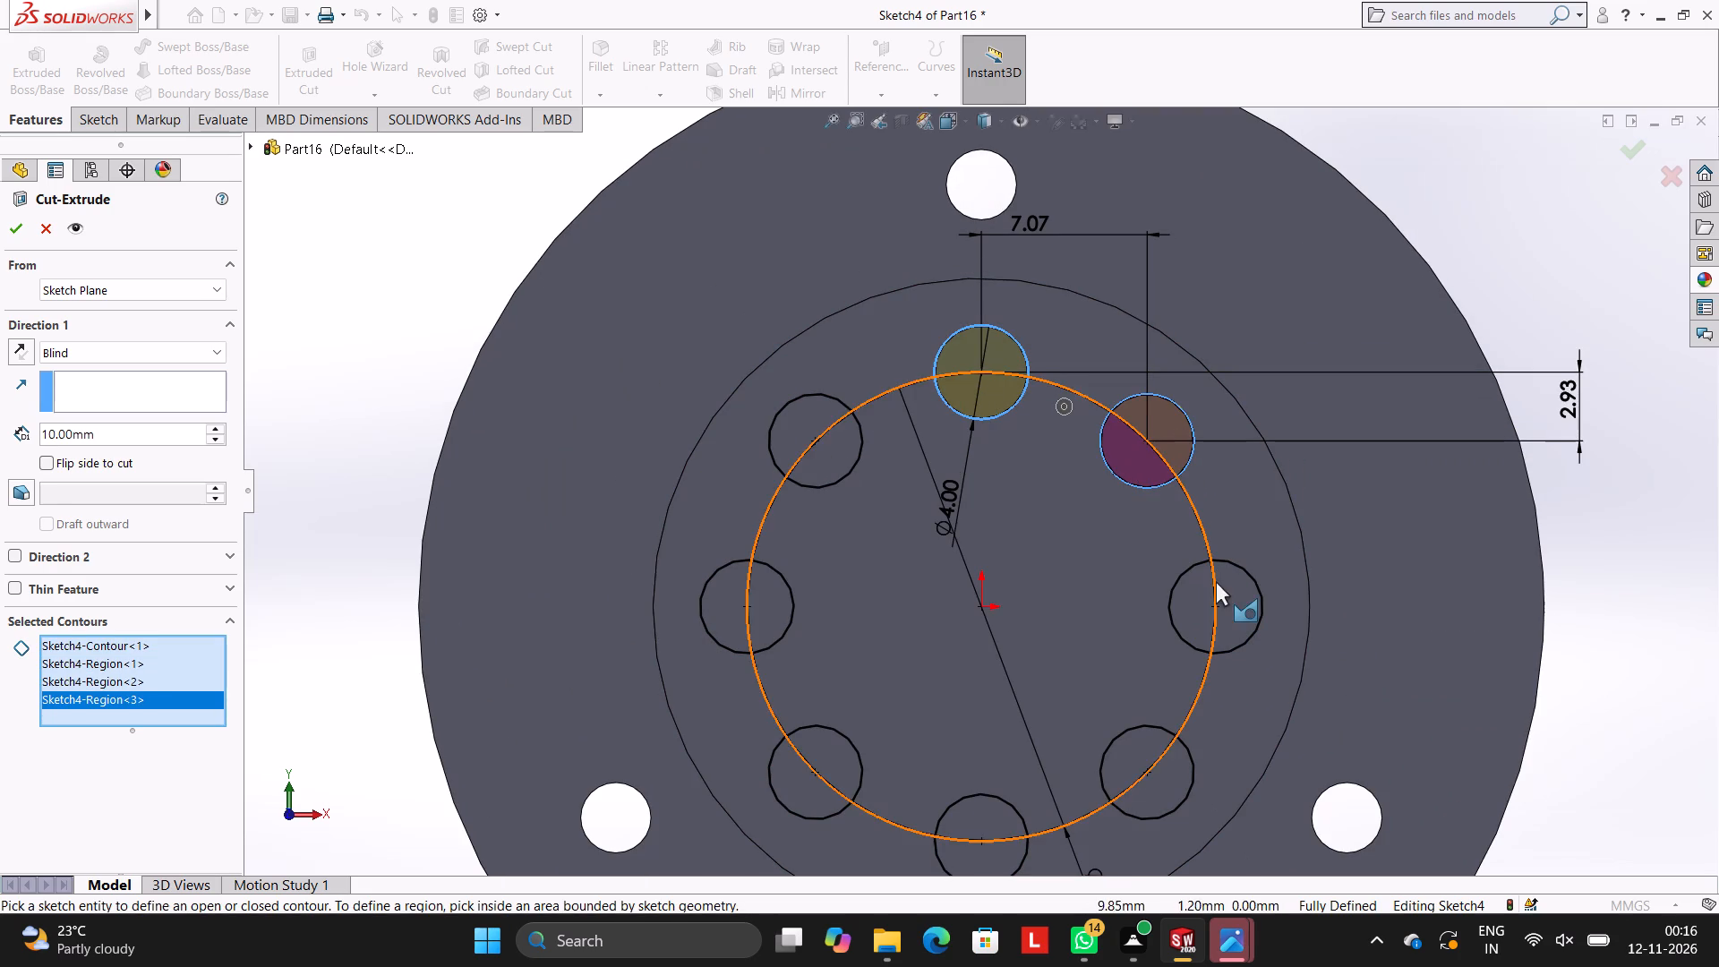
{"action": "left_click", "coordinate": [1235, 581]}
{"action": "left_click", "coordinate": [1178, 578]}
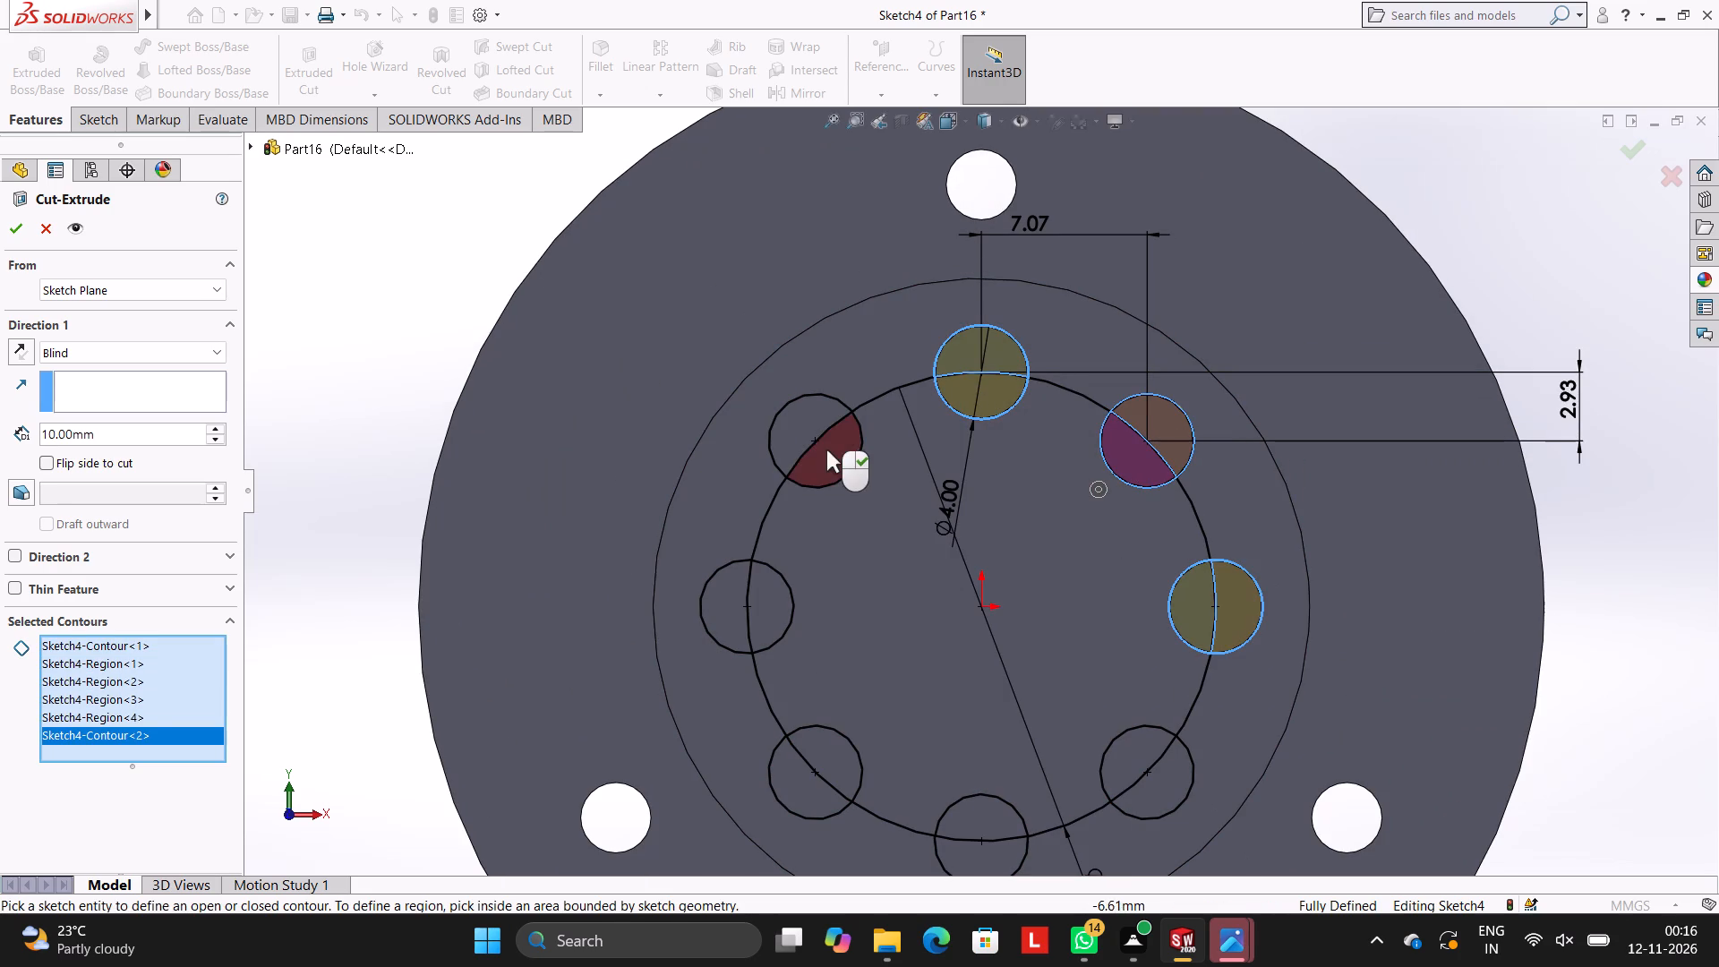
{"action": "left_click", "coordinate": [826, 449]}
{"action": "left_click", "coordinate": [808, 420]}
{"action": "left_click", "coordinate": [776, 590]}
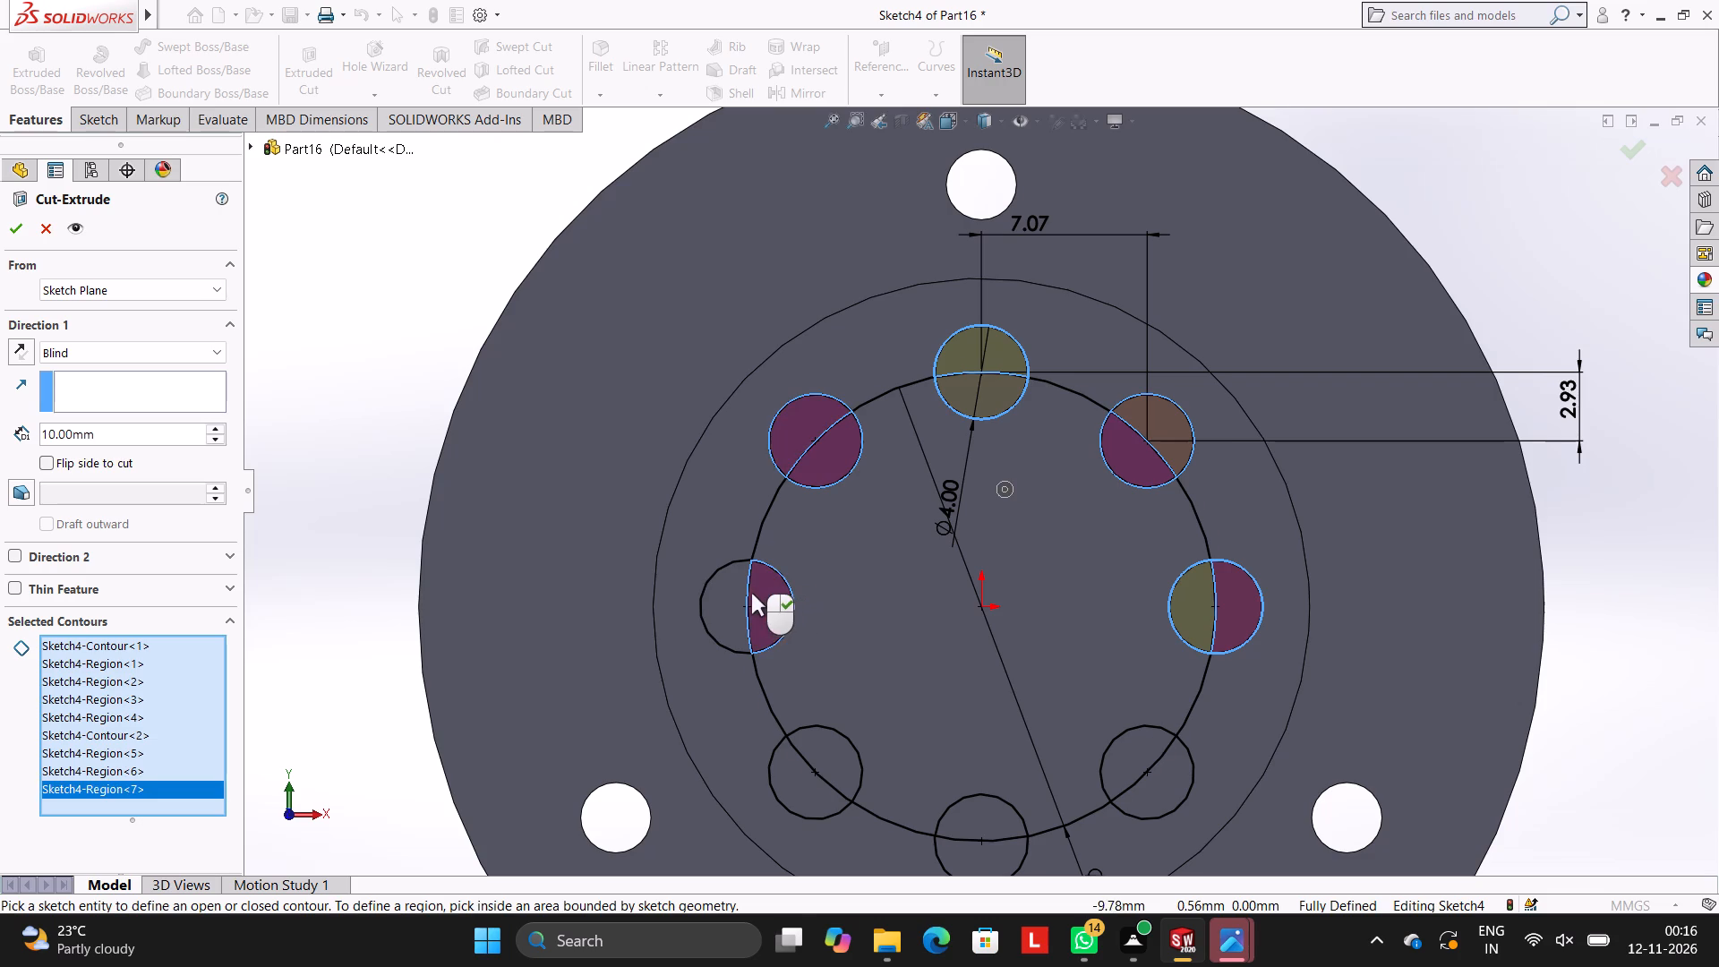
{"action": "left_click", "coordinate": [714, 588]}
{"action": "scroll", "coordinate": [1149, 644], "scroll_direction": "up", "scroll_amount": 3}
{"action": "scroll", "coordinate": [1124, 616], "scroll_direction": "down", "scroll_amount": 3}
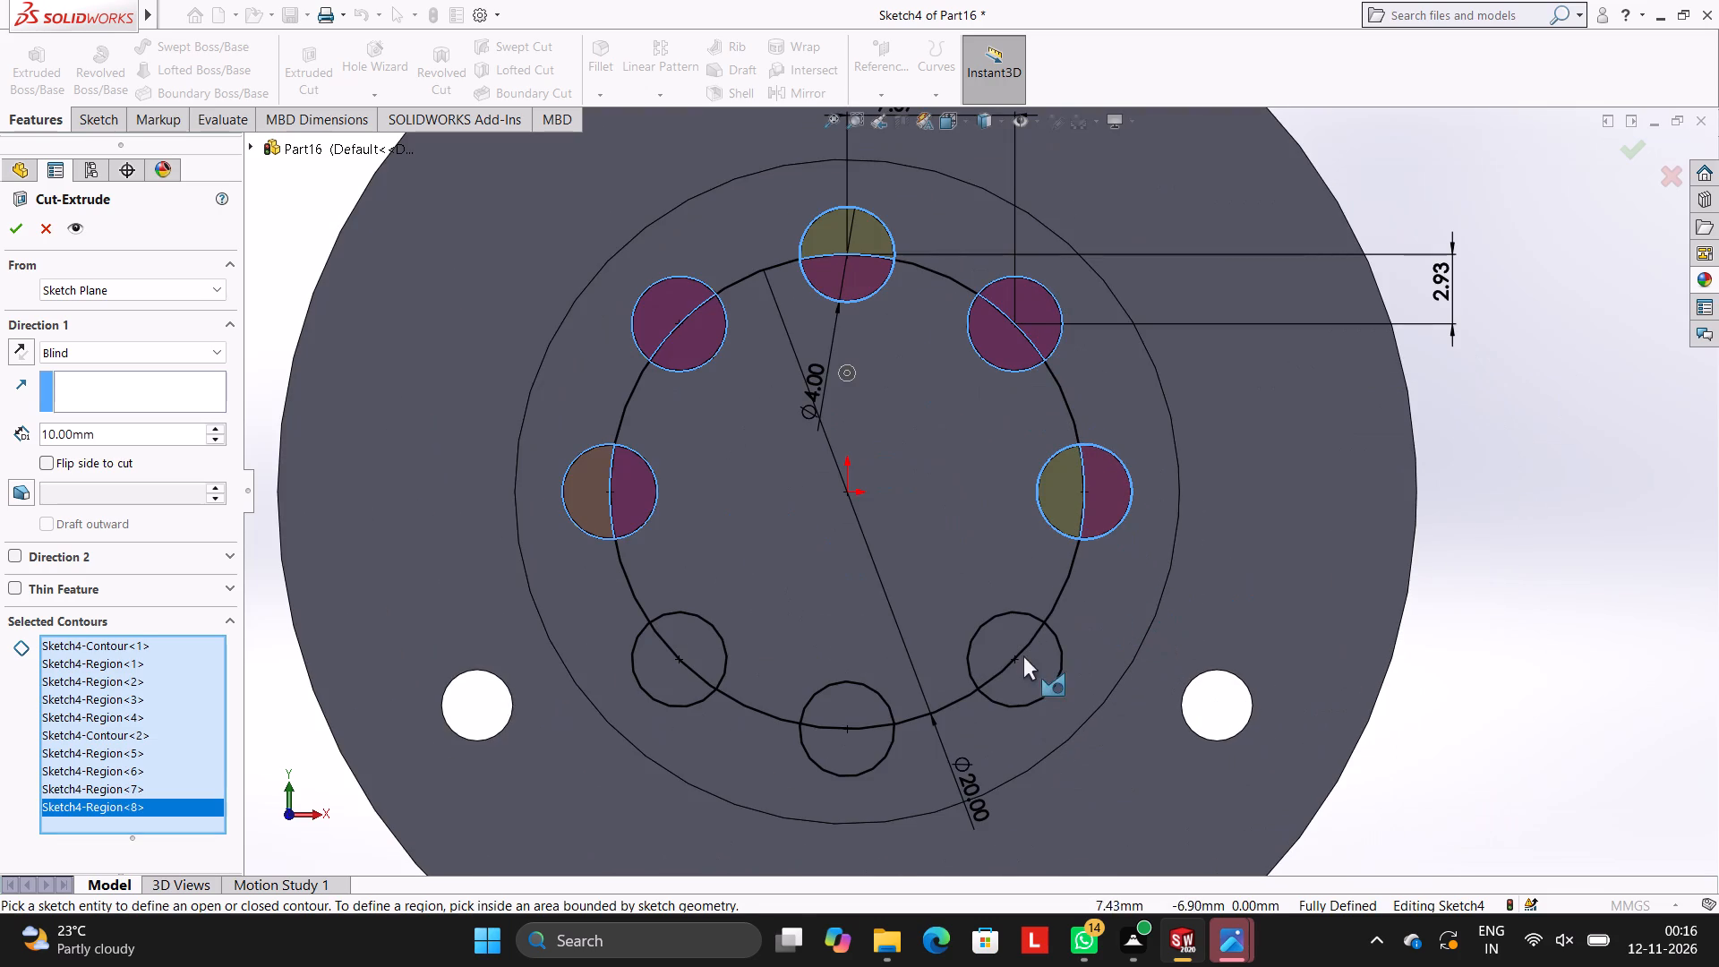
{"action": "left_click", "coordinate": [1006, 634]}
{"action": "left_click", "coordinate": [1034, 672]}
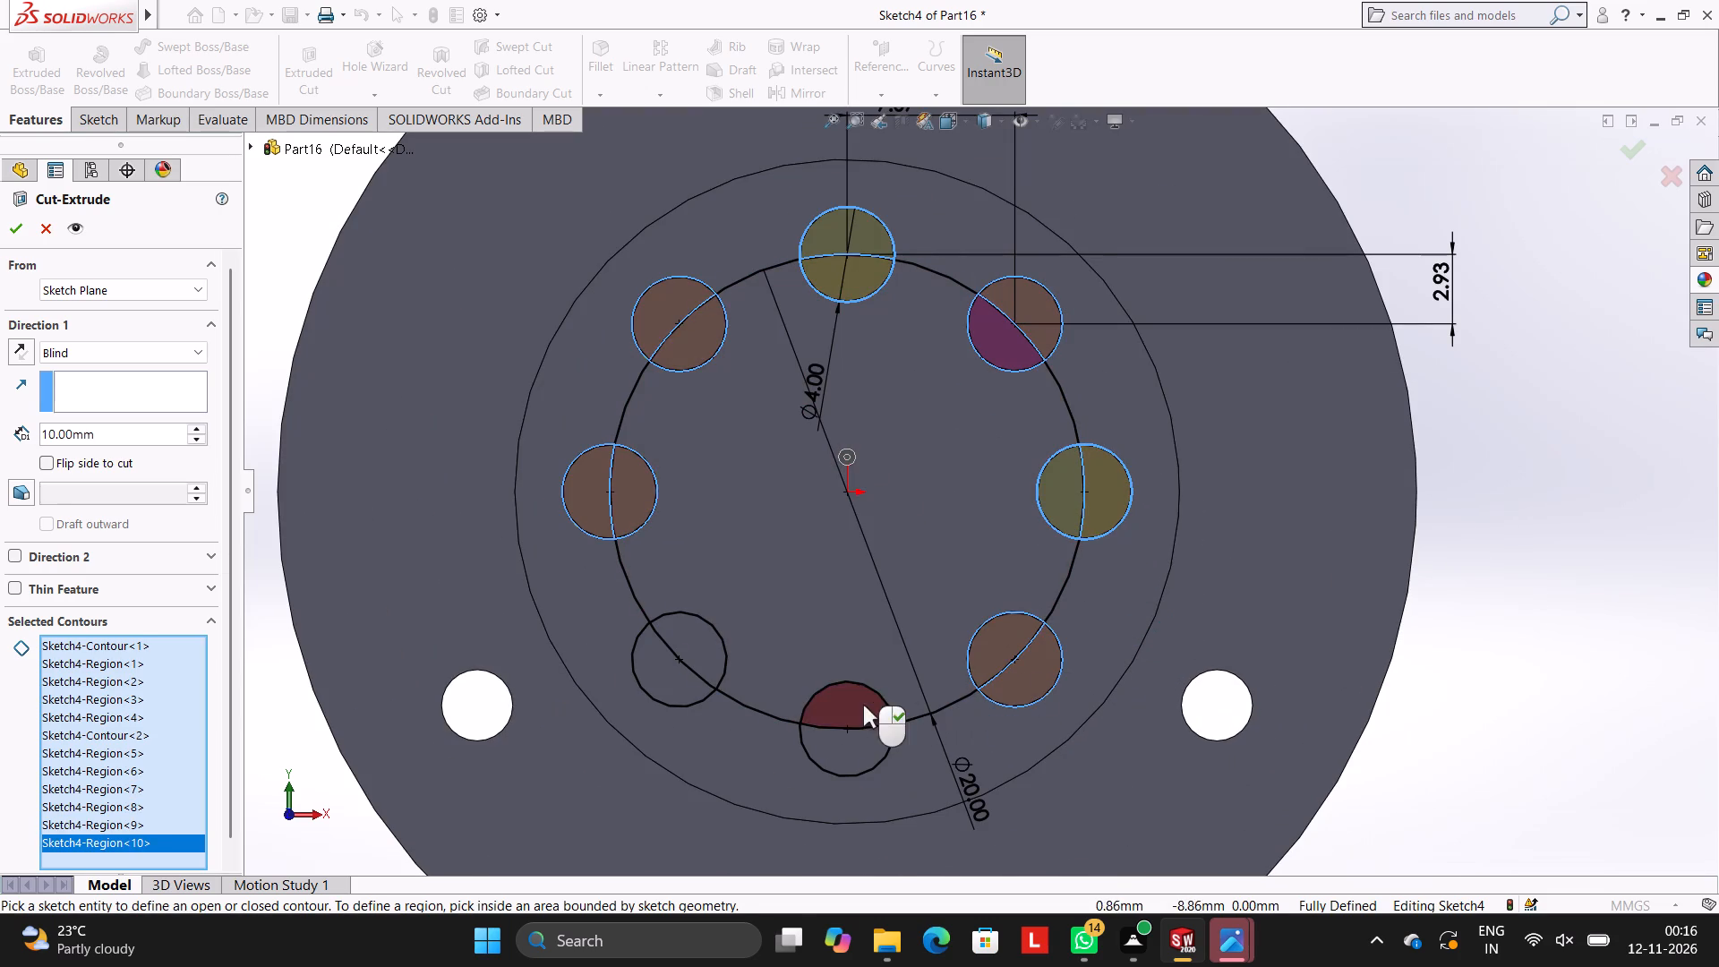
{"action": "left_click", "coordinate": [863, 705]}
{"action": "left_click", "coordinate": [859, 736]}
{"action": "left_click", "coordinate": [703, 639]}
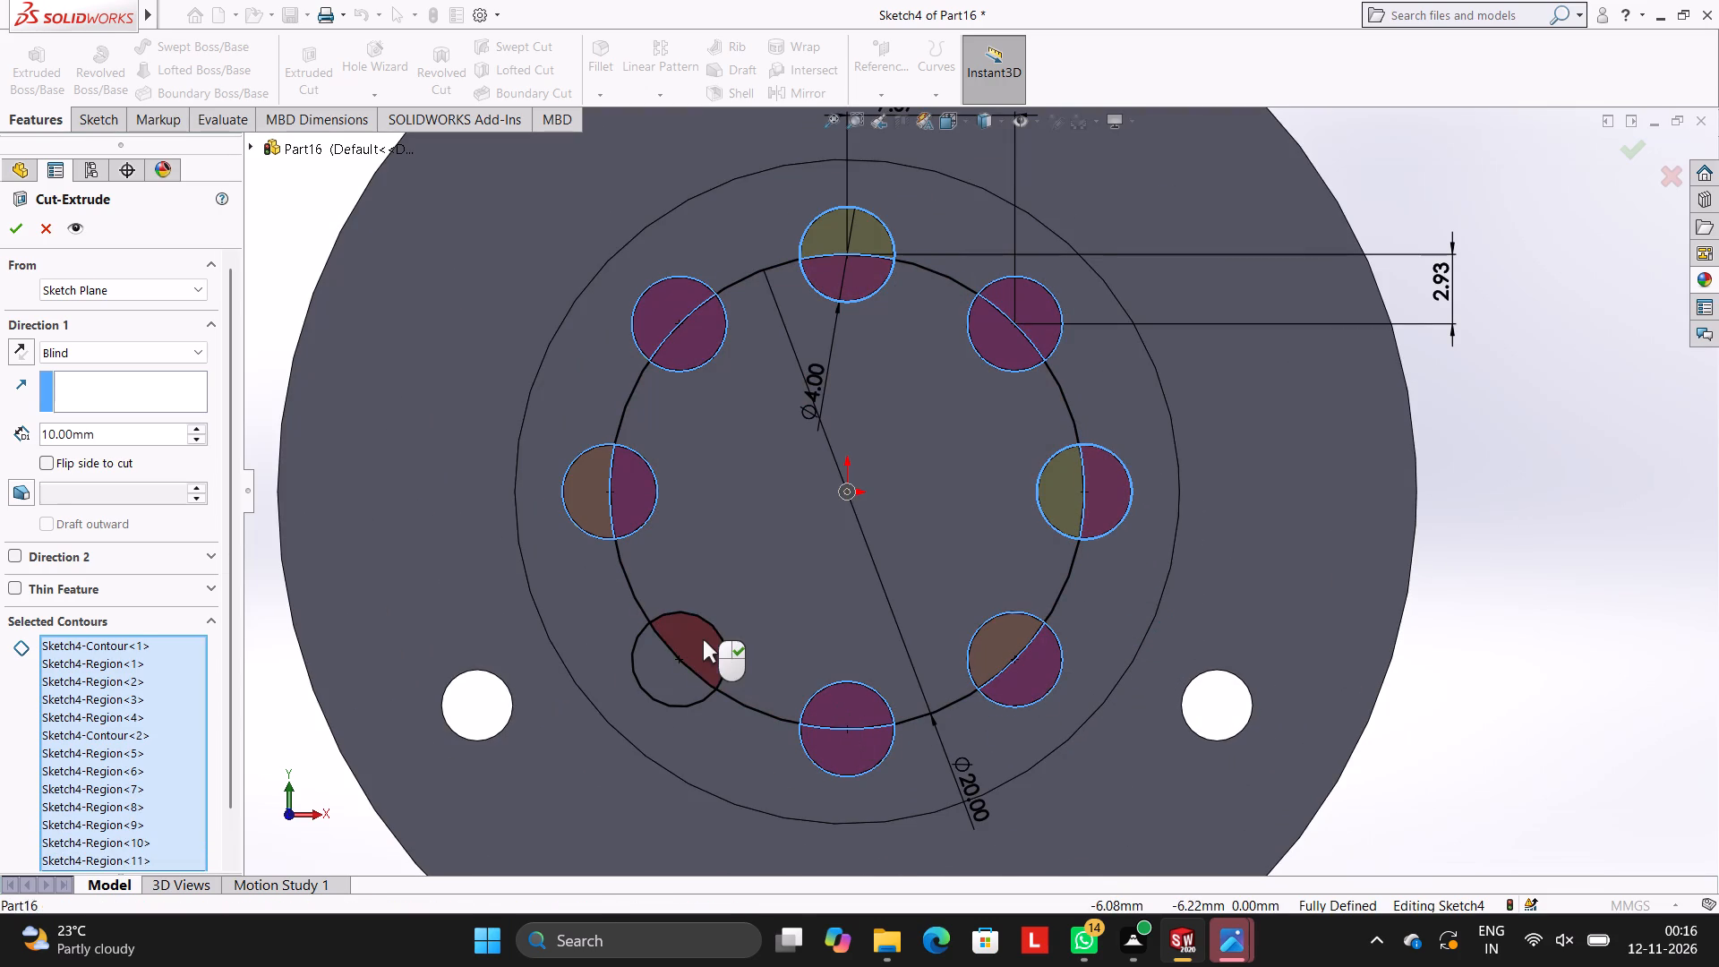
{"action": "left_click", "coordinate": [661, 662]}
{"action": "scroll", "coordinate": [957, 543], "scroll_direction": "up", "scroll_amount": 3}
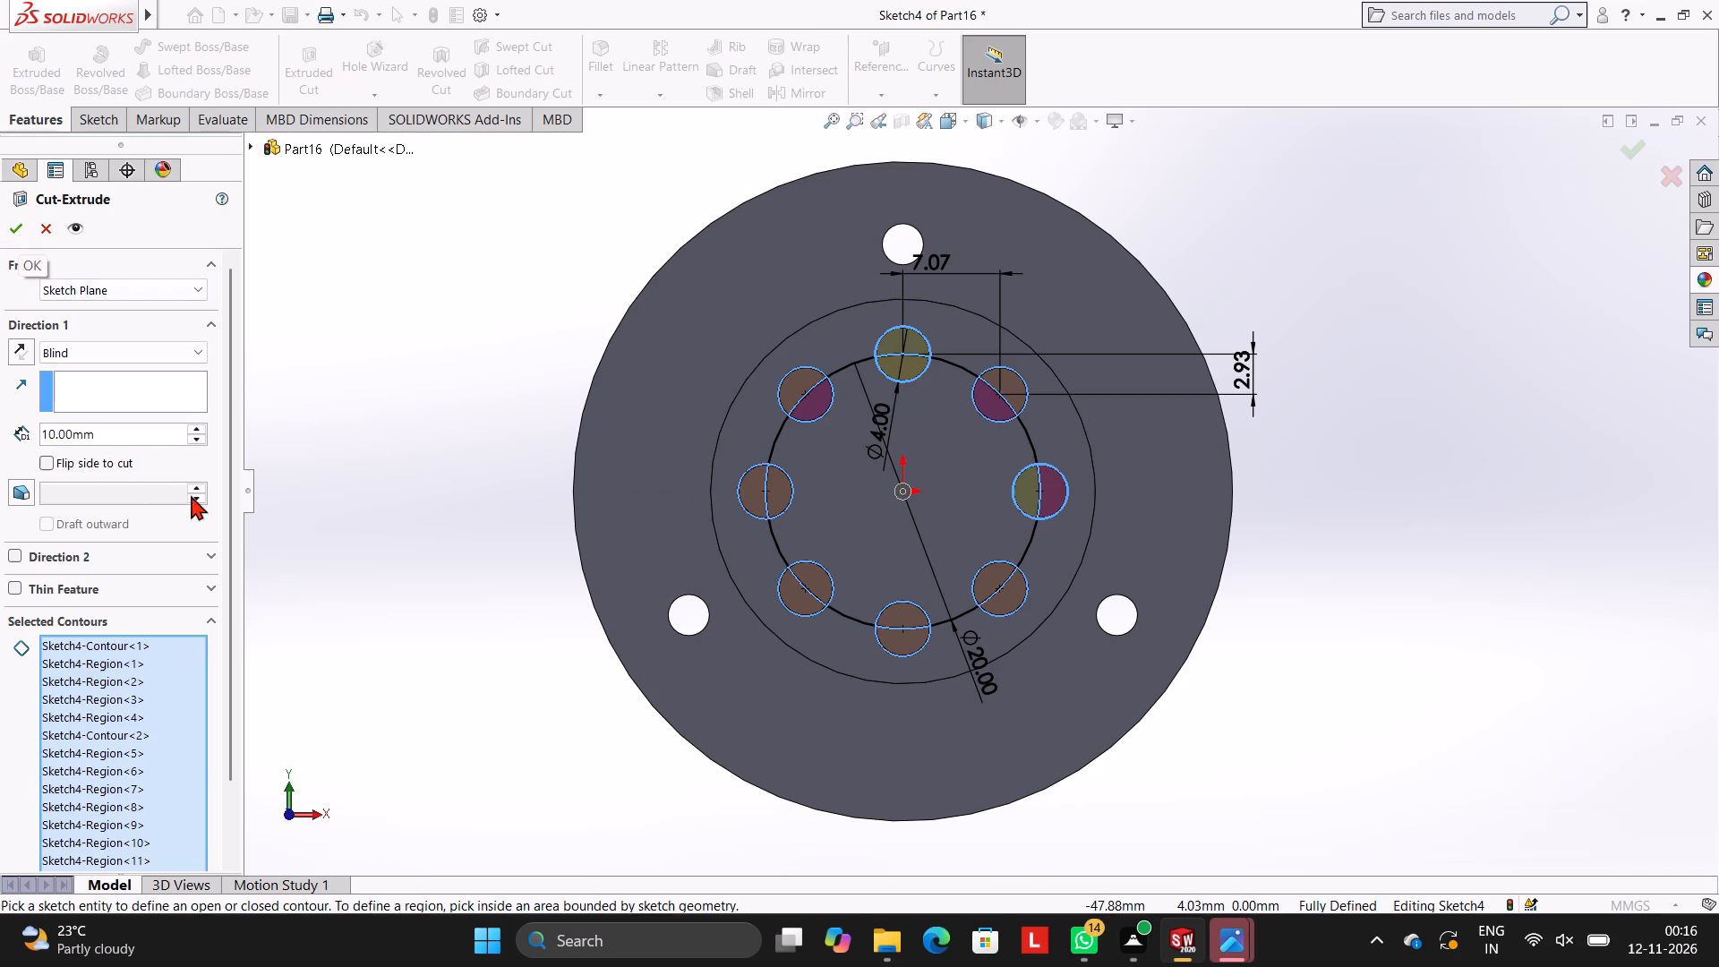
{"action": "left_click", "coordinate": [7, 230]}
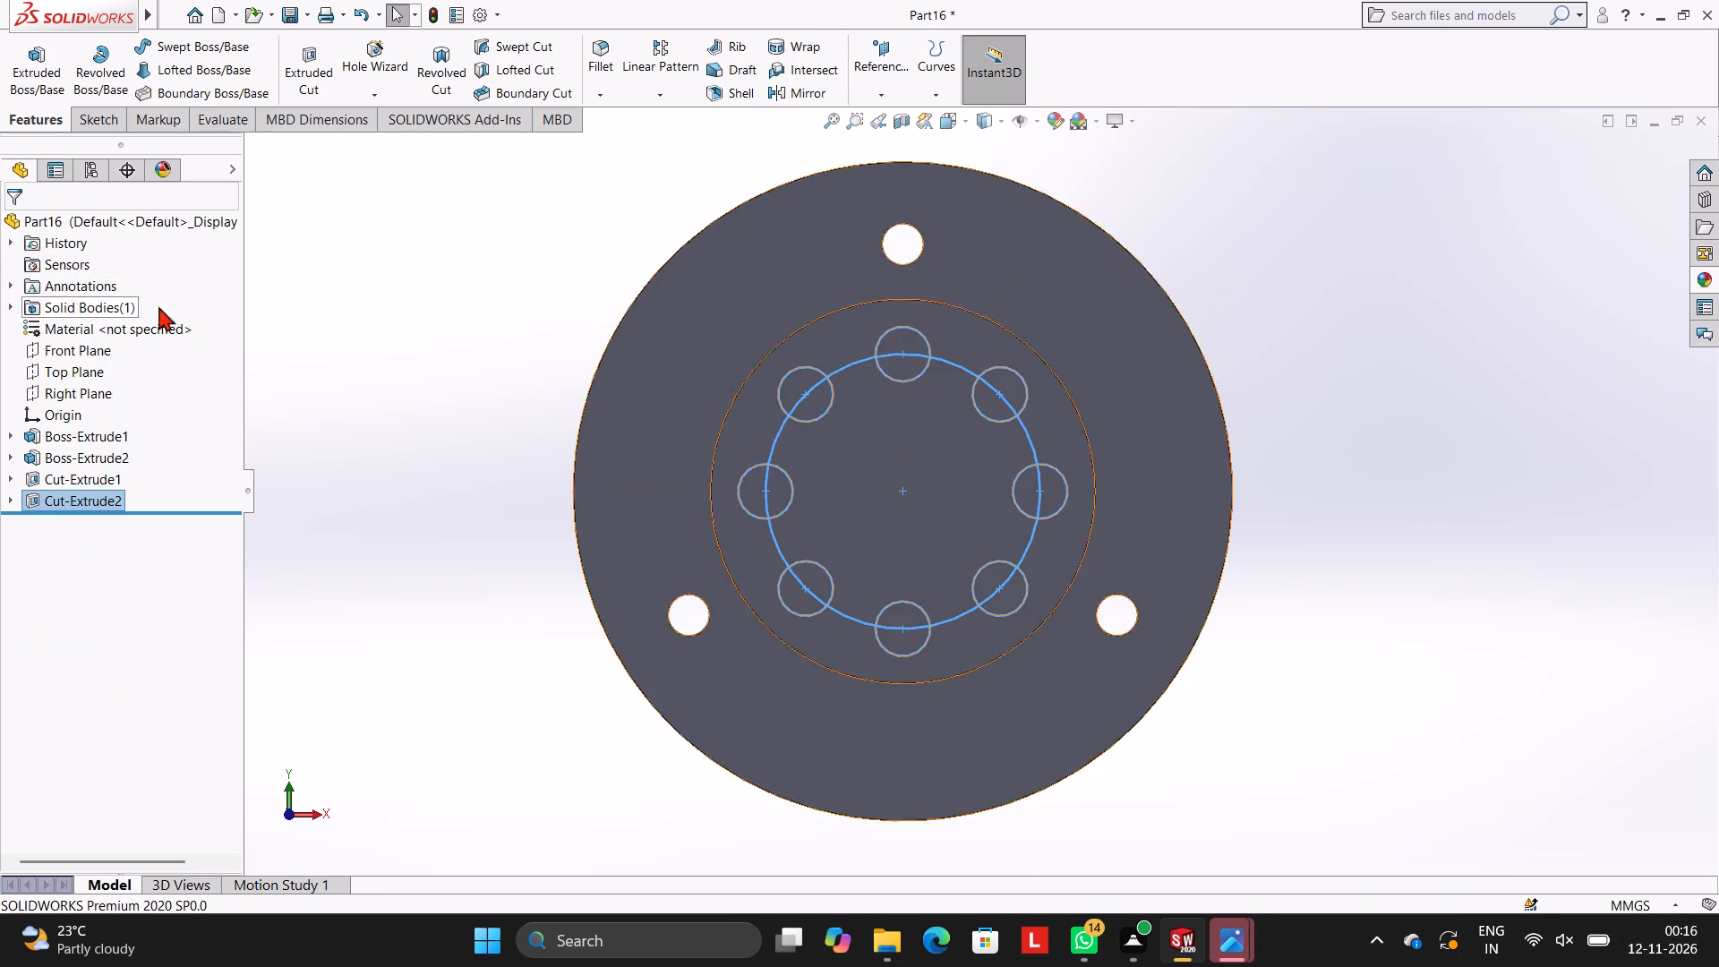
{"action": "left_click", "coordinate": [352, 320]}
Examine the eight holes in the boss and the flange from several angles.
{"action": "scroll", "coordinate": [711, 388], "scroll_direction": "up", "scroll_amount": 1}
{"action": "middle_click_drag", "start_coordinate": [739, 390], "coordinate": [787, 218]}
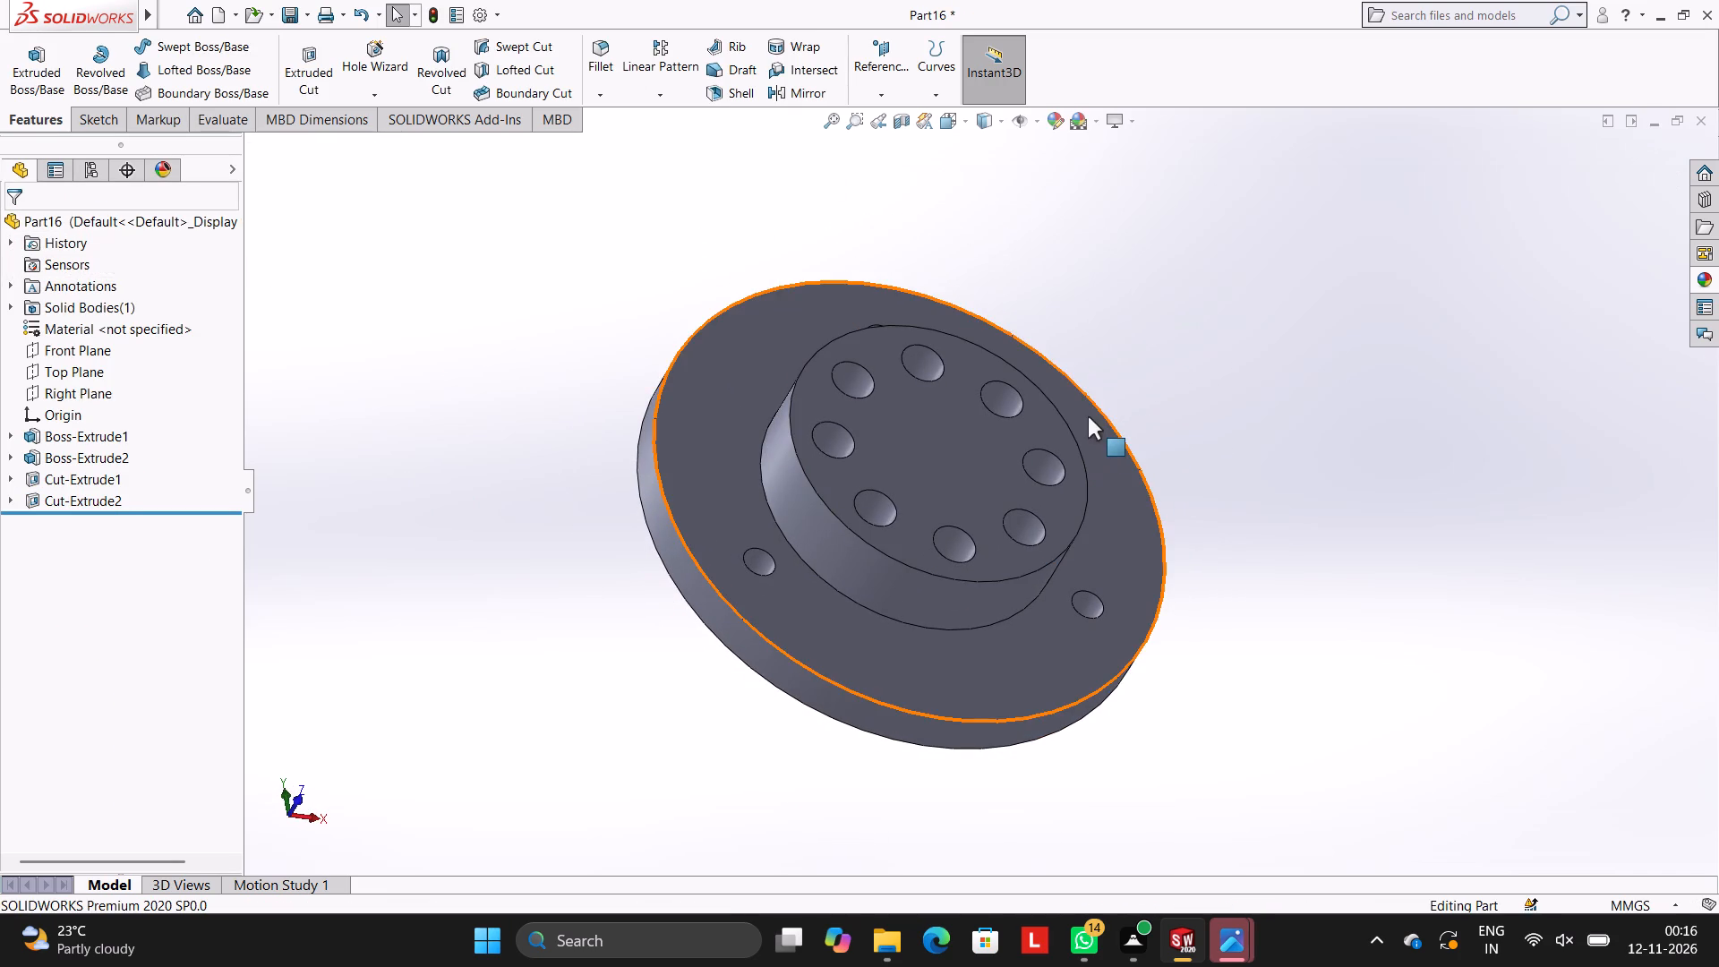
{"action": "scroll", "coordinate": [1199, 422], "scroll_direction": "up", "scroll_amount": 1}
{"action": "middle_click_drag", "start_coordinate": [1177, 418], "coordinate": [1152, 415]}
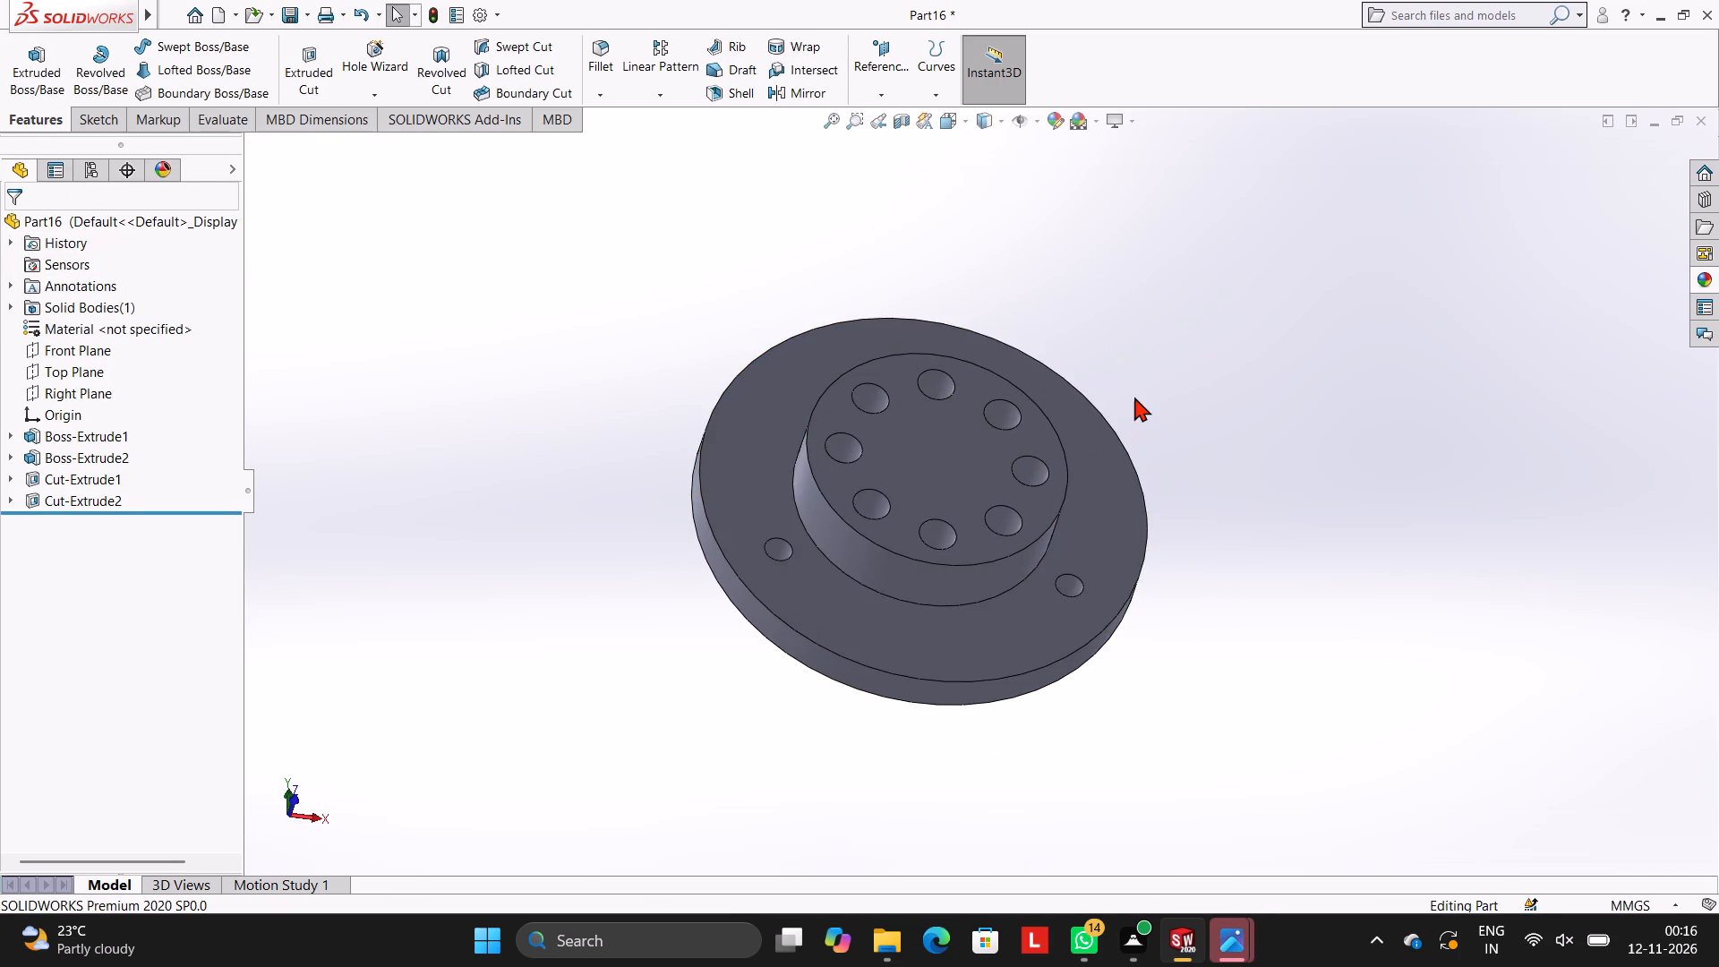
{"action": "scroll", "coordinate": [1140, 369], "scroll_direction": "up", "scroll_amount": 2}
{"action": "scroll", "coordinate": [1150, 304], "scroll_direction": "down", "scroll_amount": 2}
{"action": "scroll", "coordinate": [1125, 475], "scroll_direction": "up", "scroll_amount": 3}
{"action": "scroll", "coordinate": [993, 487], "scroll_direction": "down", "scroll_amount": 2}
{"action": "middle_click_drag", "start_coordinate": [1101, 461], "coordinate": [1053, 475]}
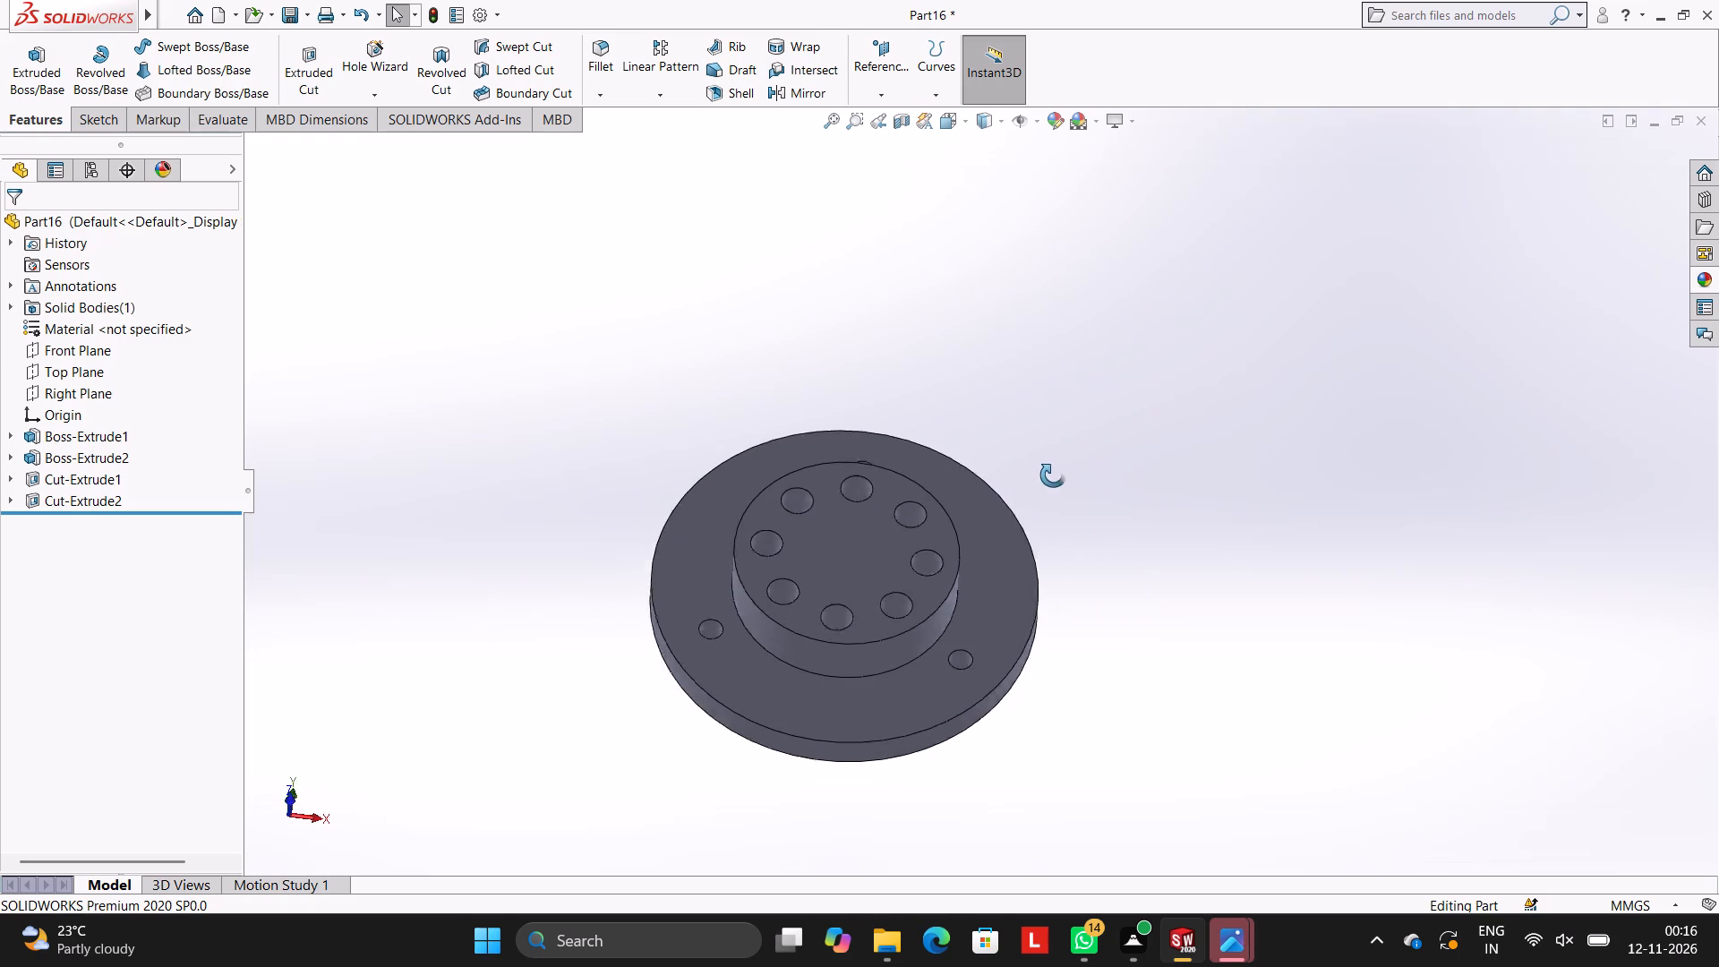
{"action": "middle_click_drag", "start_coordinate": [1053, 475], "coordinate": [1065, 588]}
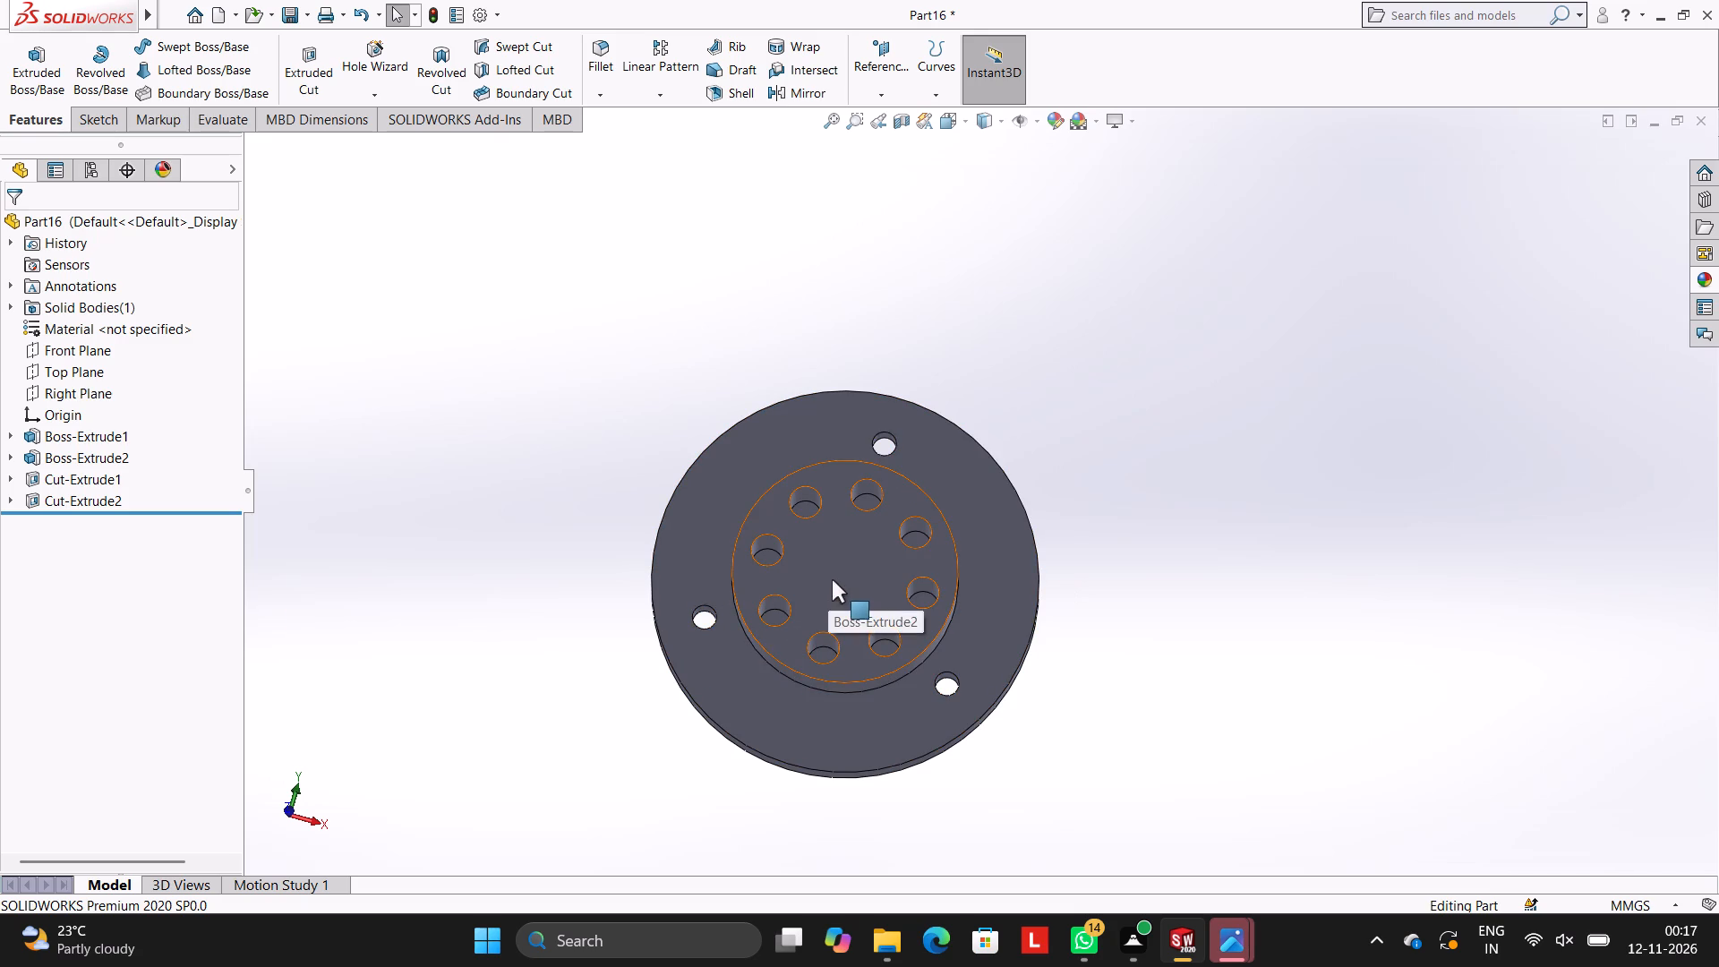
Sketch an 8 mm diameter circle centred on the origin on the boss's front face.
{"action": "left_click", "coordinate": [871, 564]}
{"action": "left_click", "coordinate": [947, 514]}
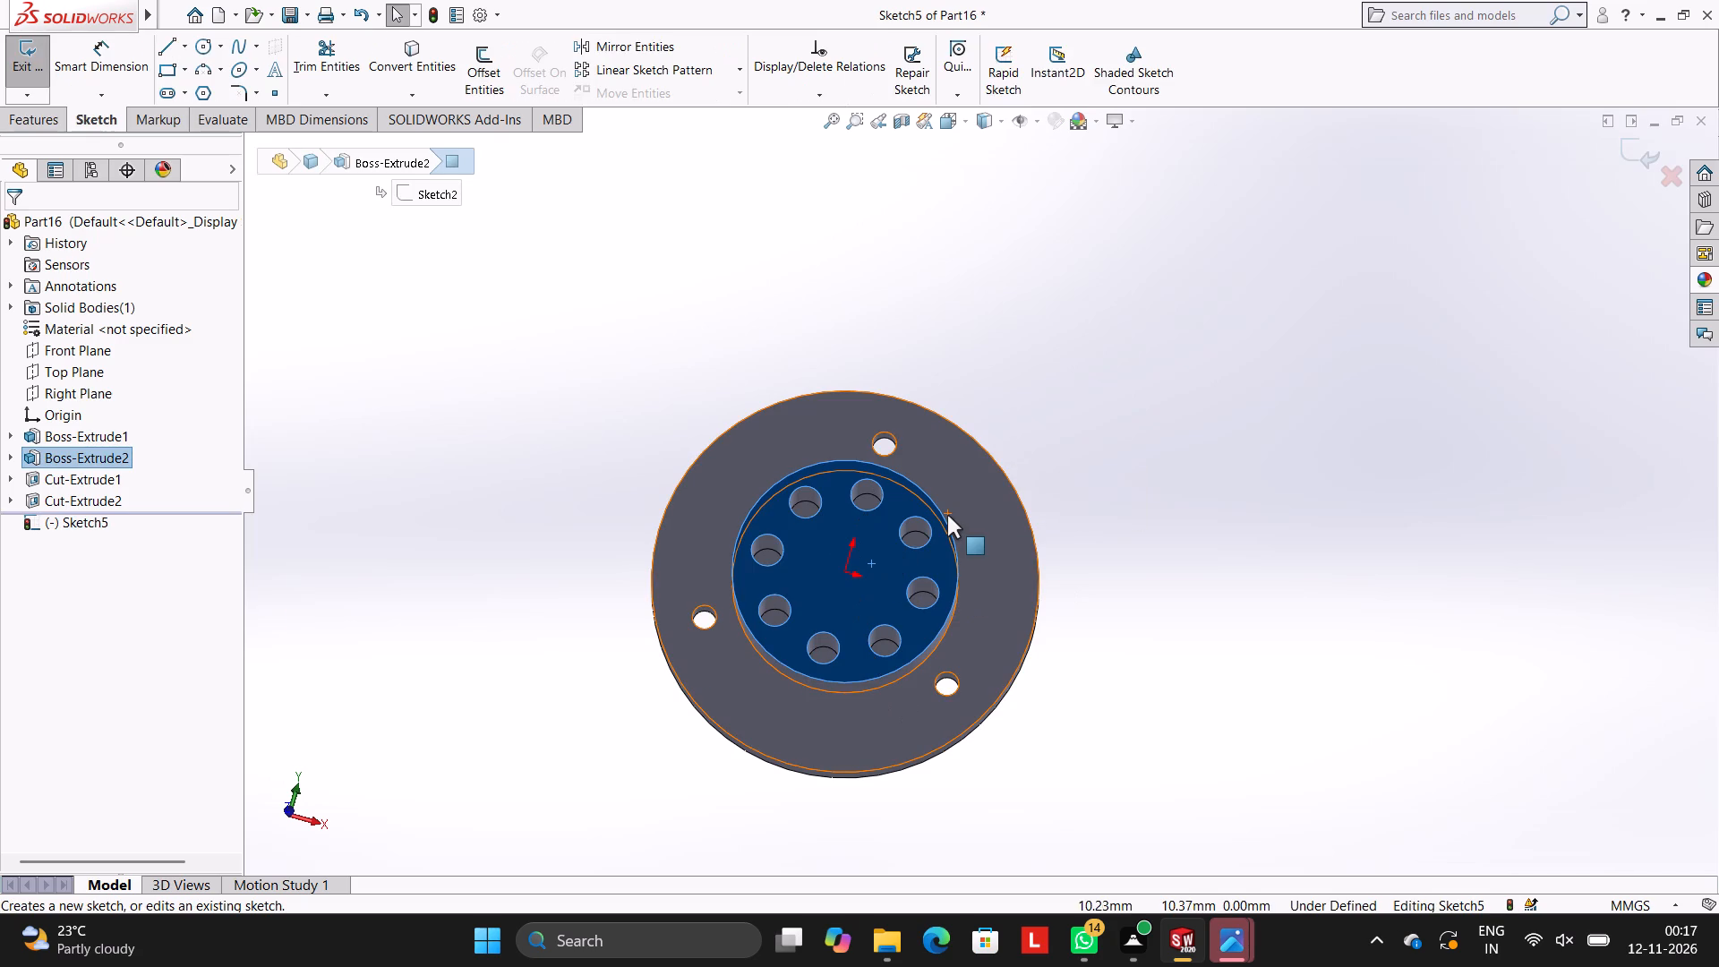
{"action": "key", "text": "ctrl+8"}
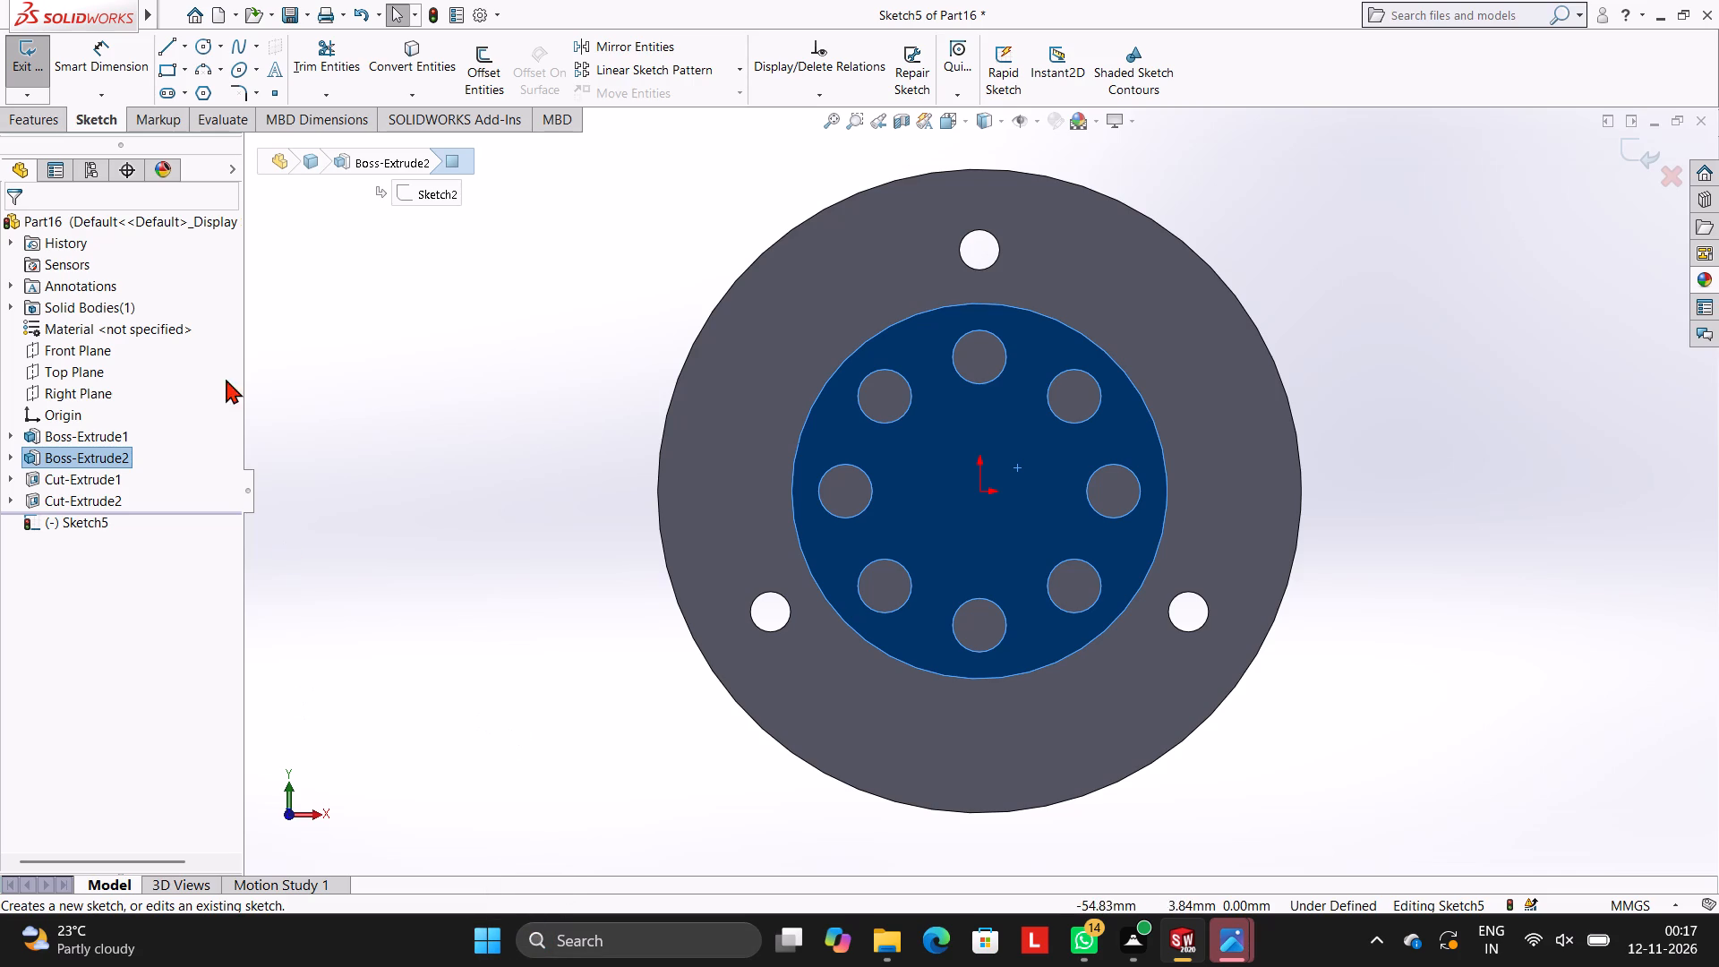
{"action": "left_click", "coordinate": [208, 46]}
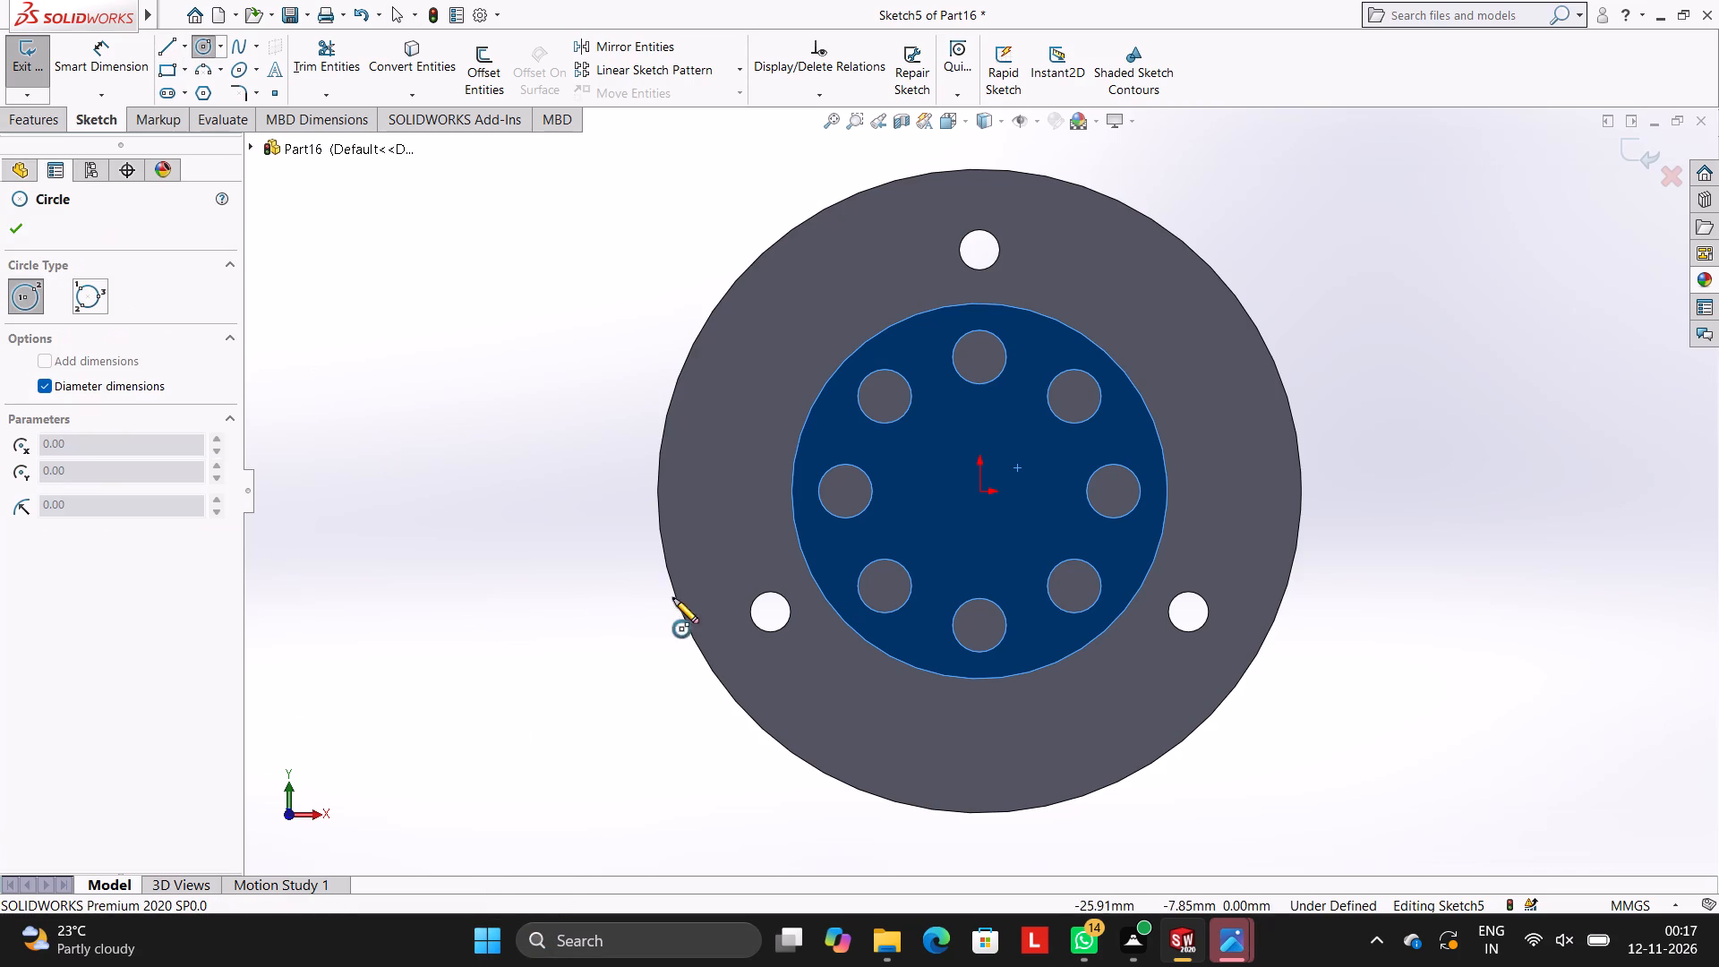
{"action": "left_click", "coordinate": [979, 492]}
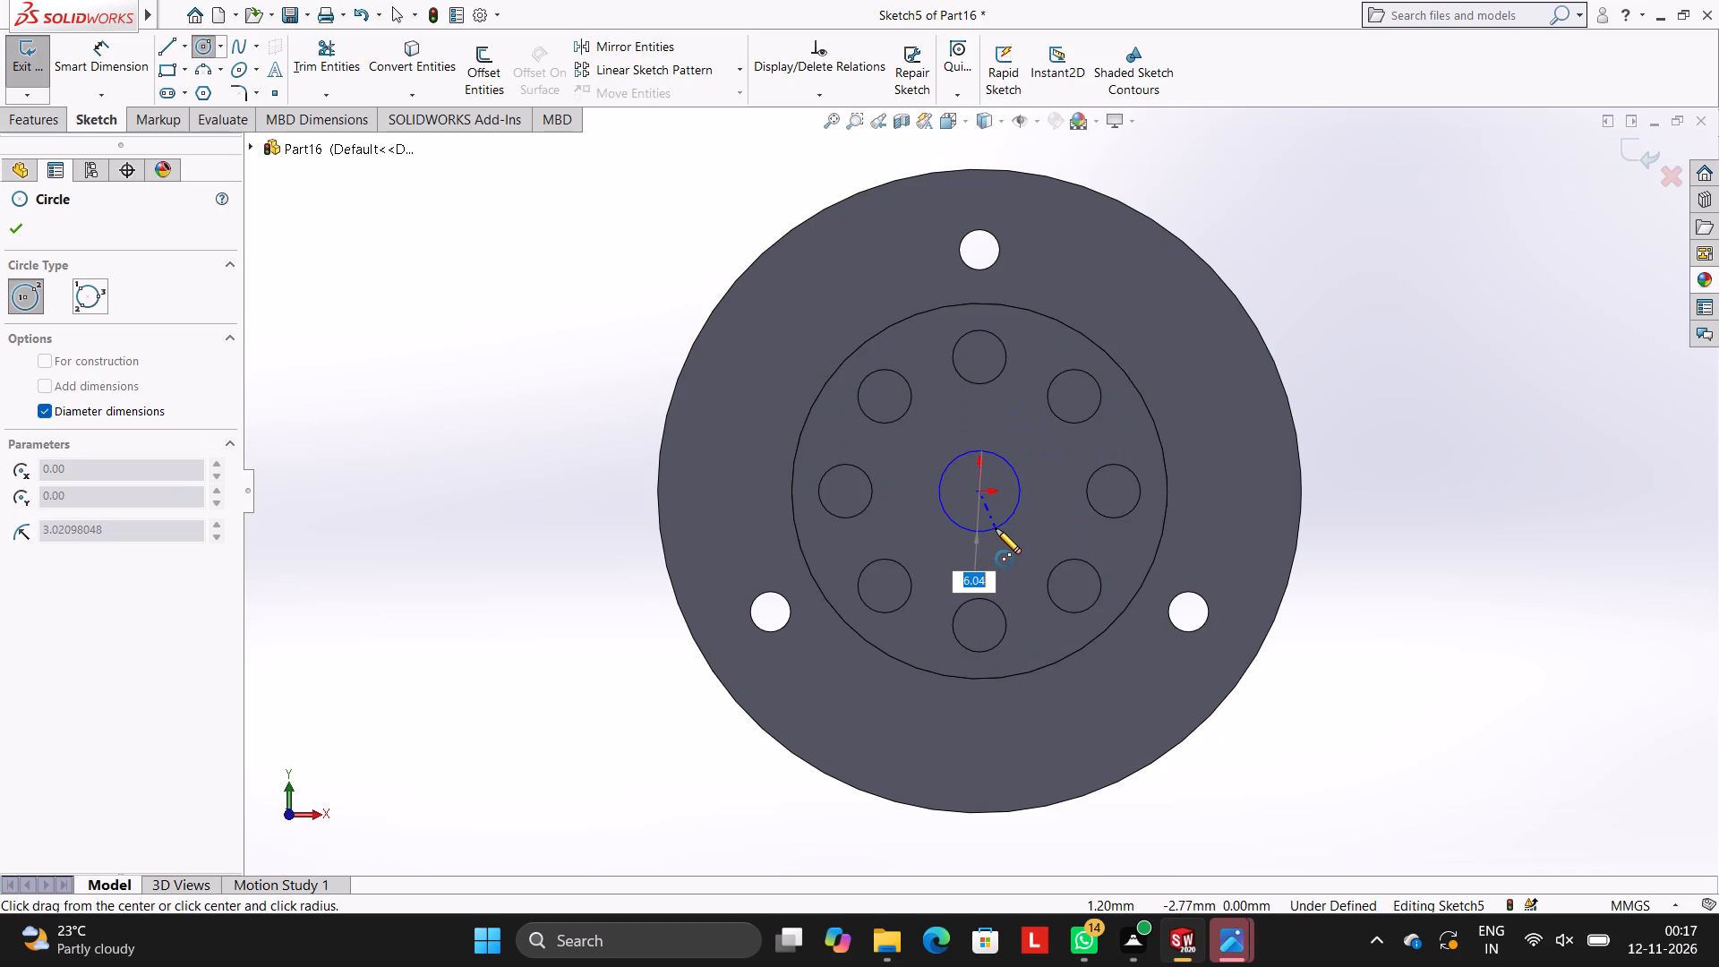
{"action": "key", "text": "8"}
{"action": "key", "text": "Return"}
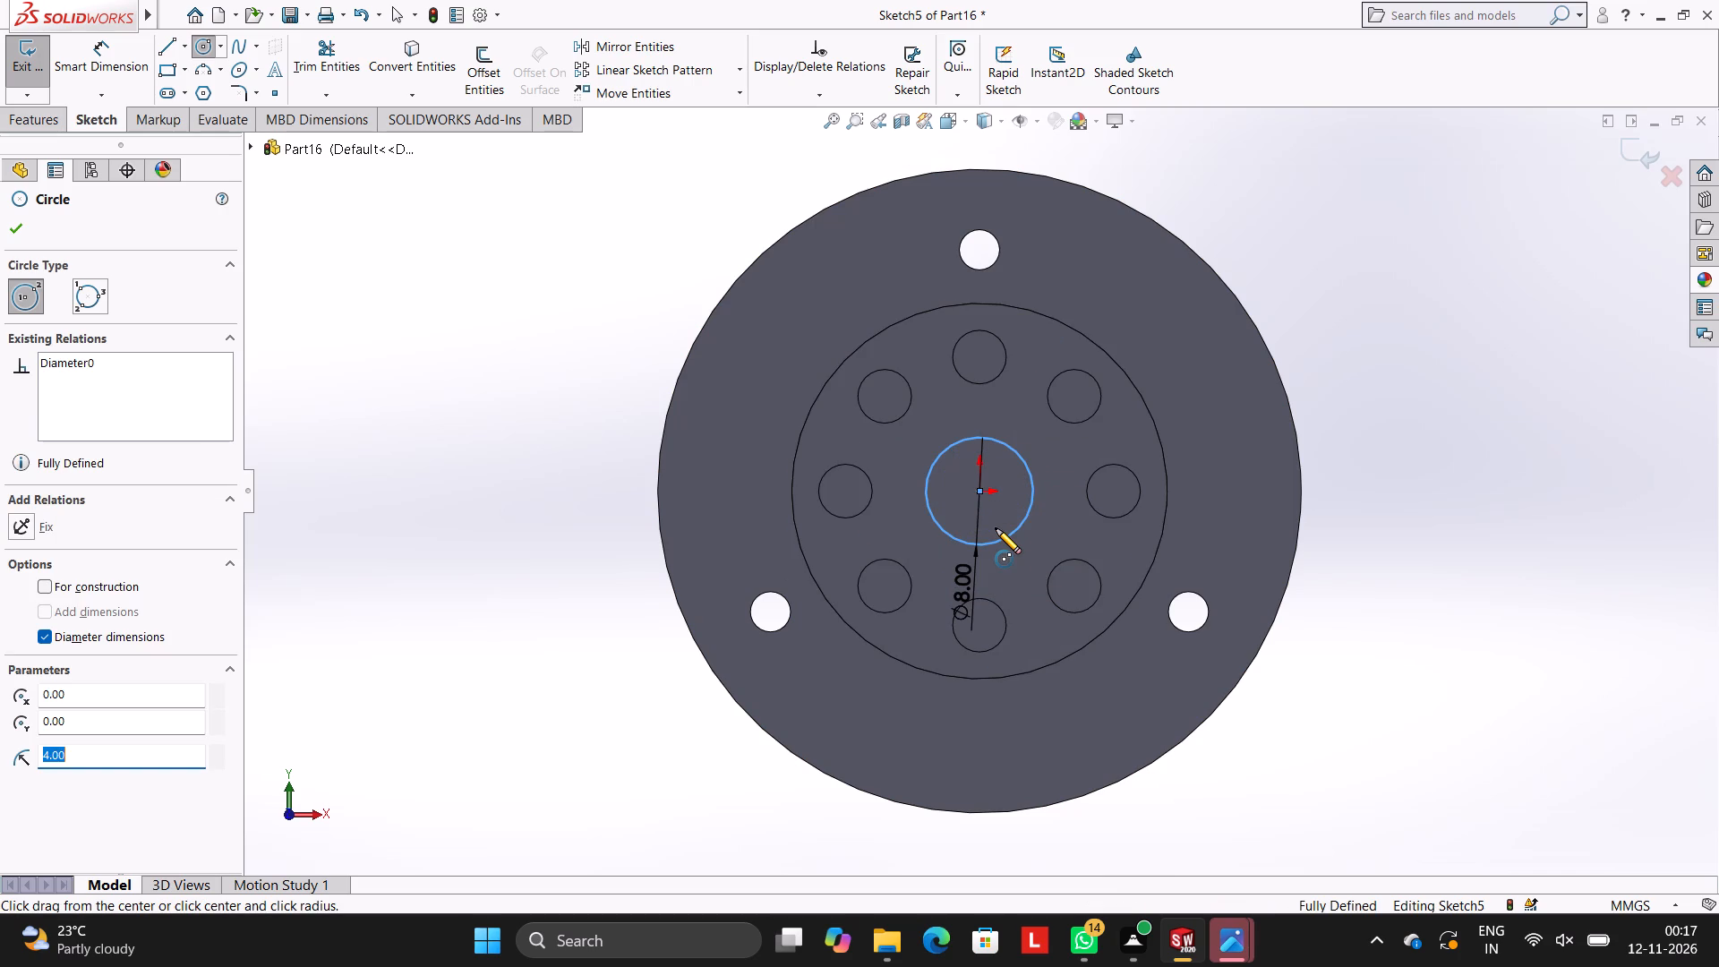
{"action": "key", "text": "Escape"}
{"action": "key", "text": "Escape"}
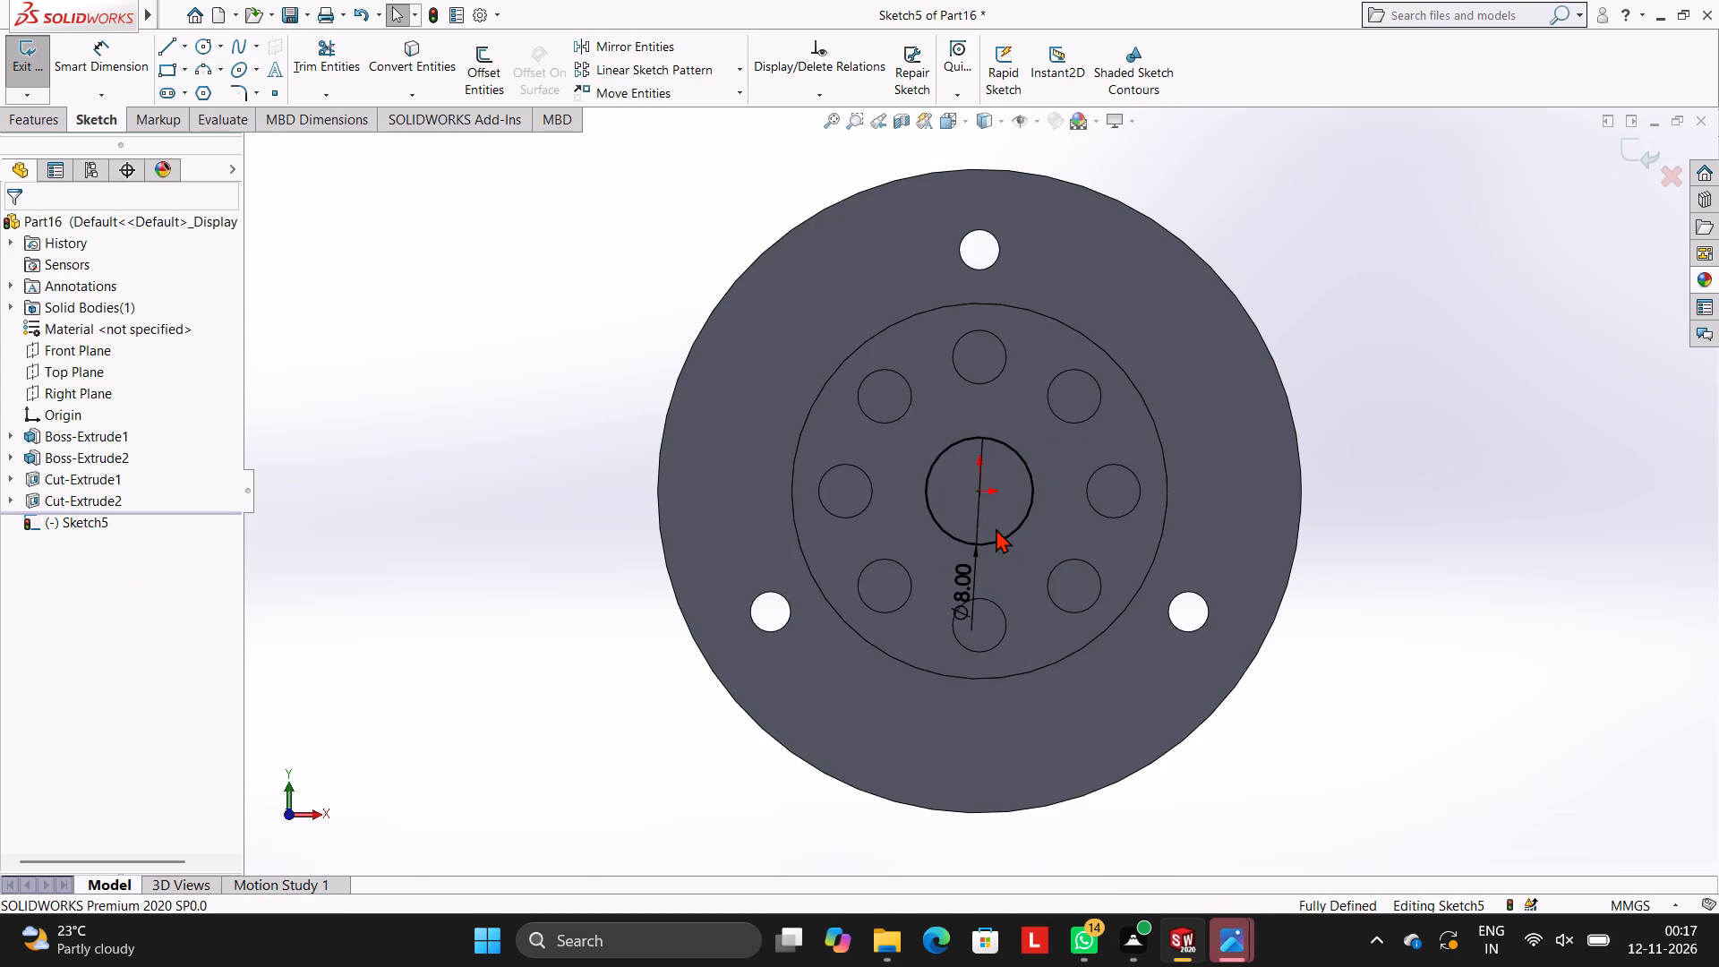
Extrude the 8 mm circle as a blind boss 5 mm deep, merged with the body.
{"action": "left_click", "coordinate": [63, 116]}
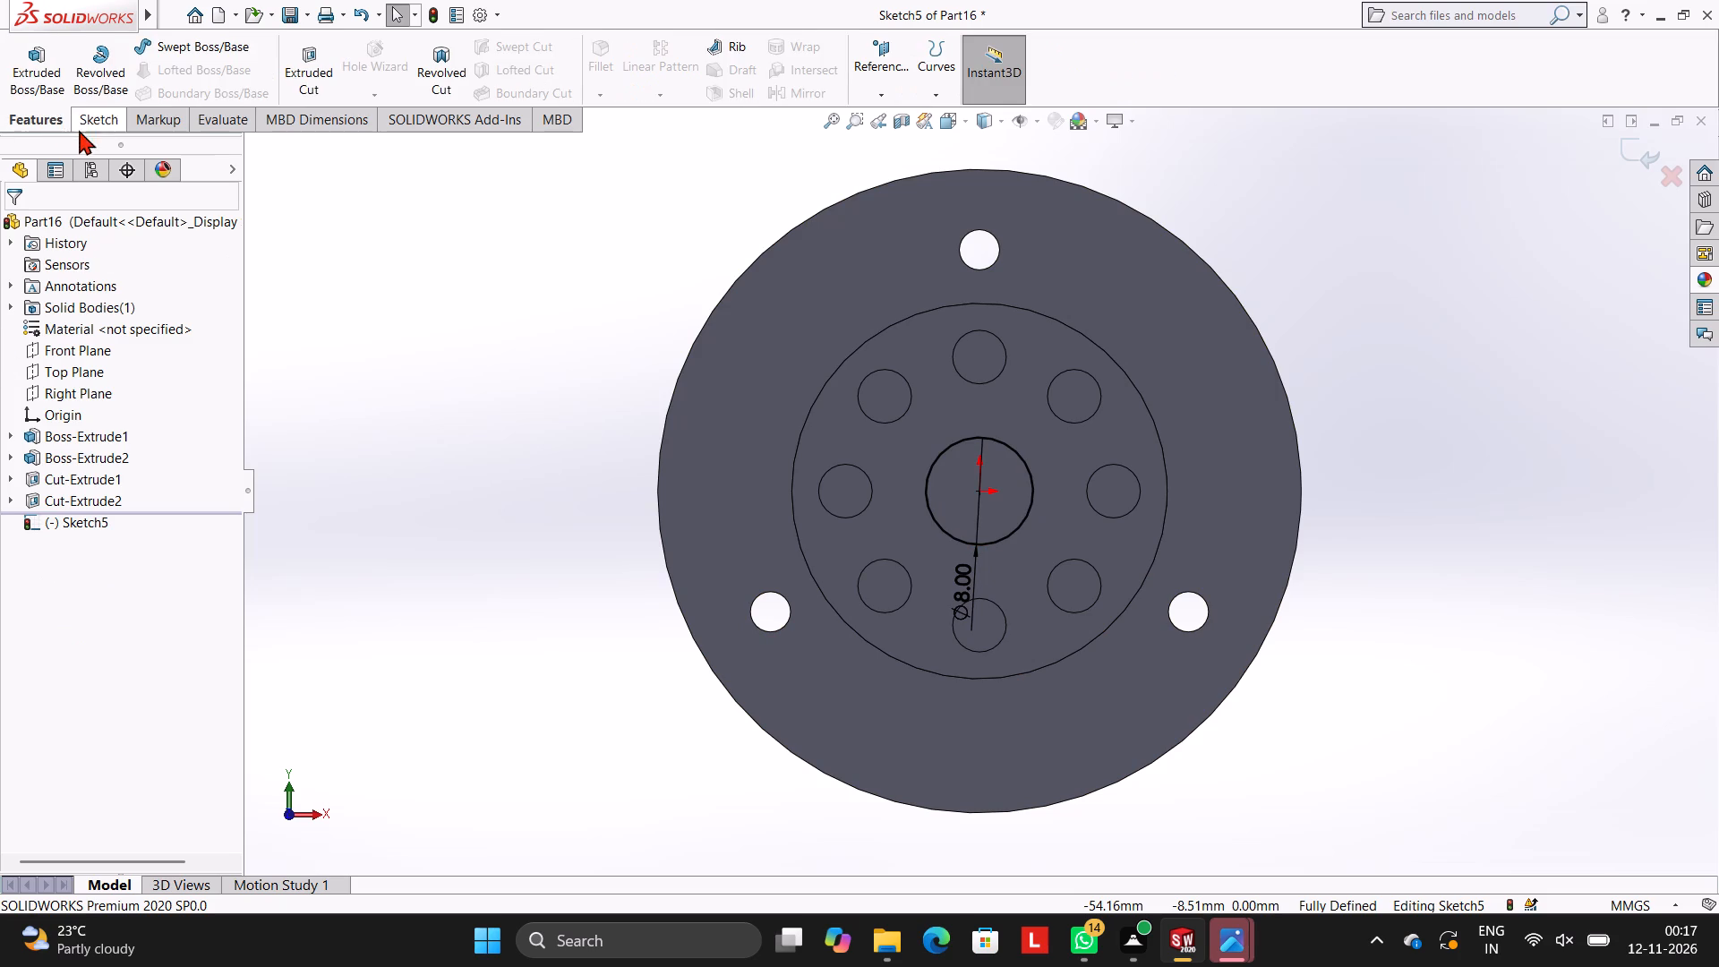
{"action": "left_click", "coordinate": [45, 63]}
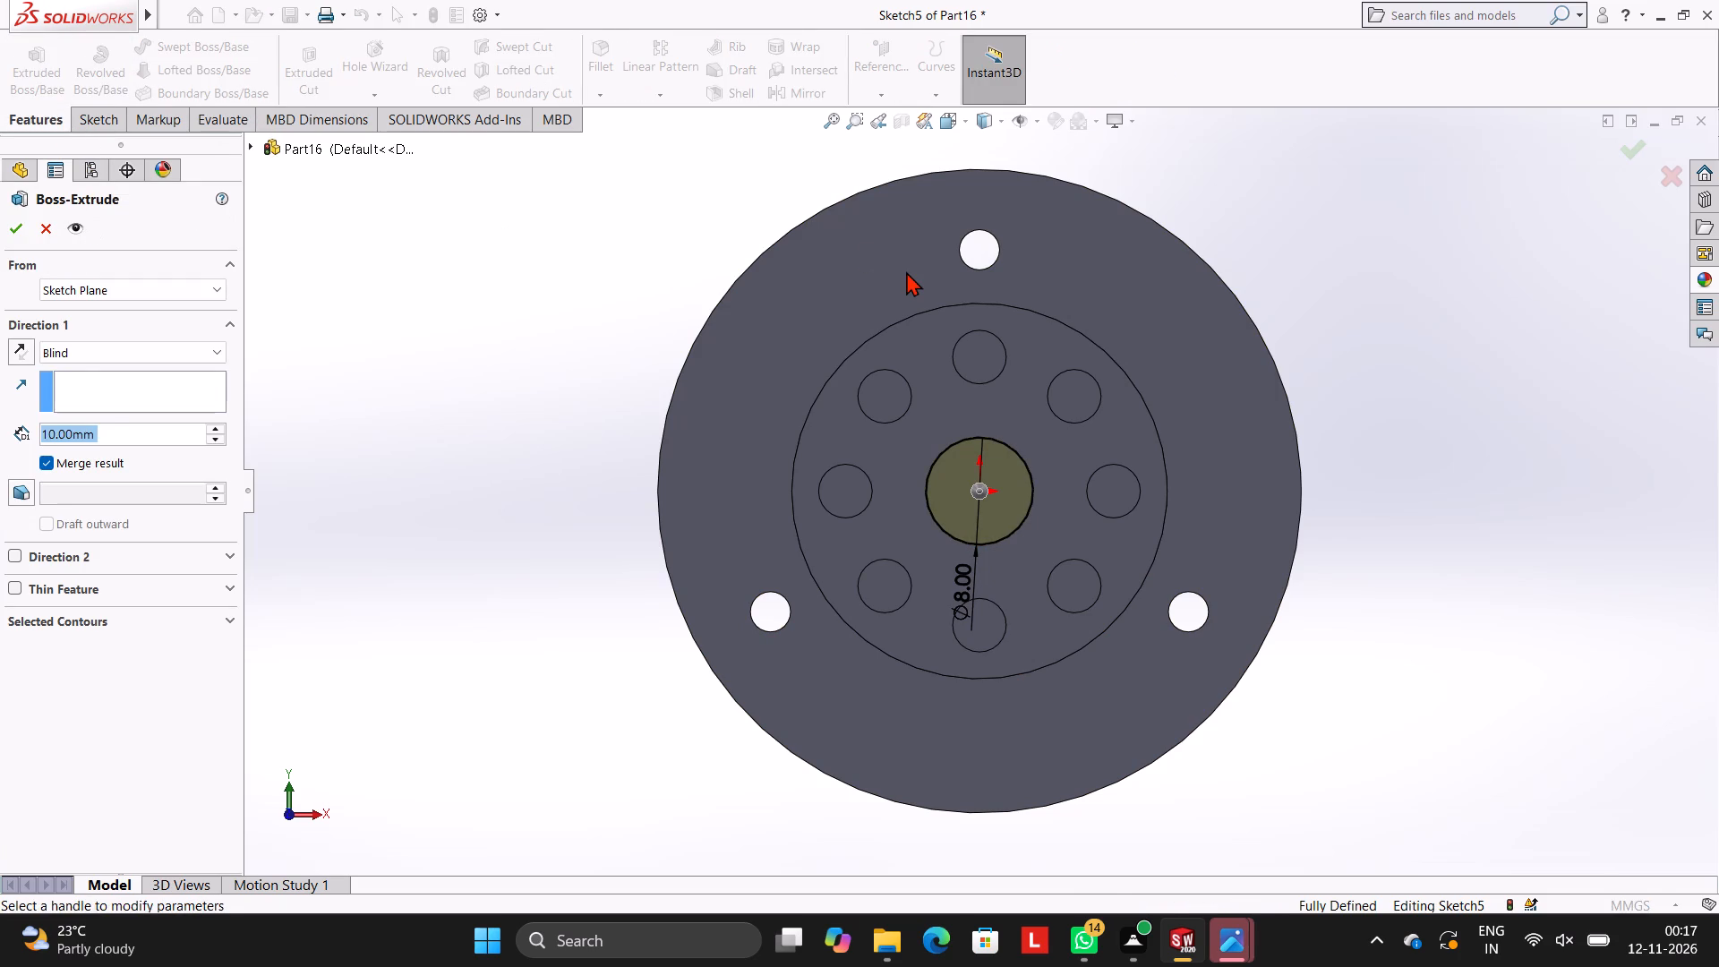
{"action": "key", "text": "5"}
{"action": "key", "text": "Return"}
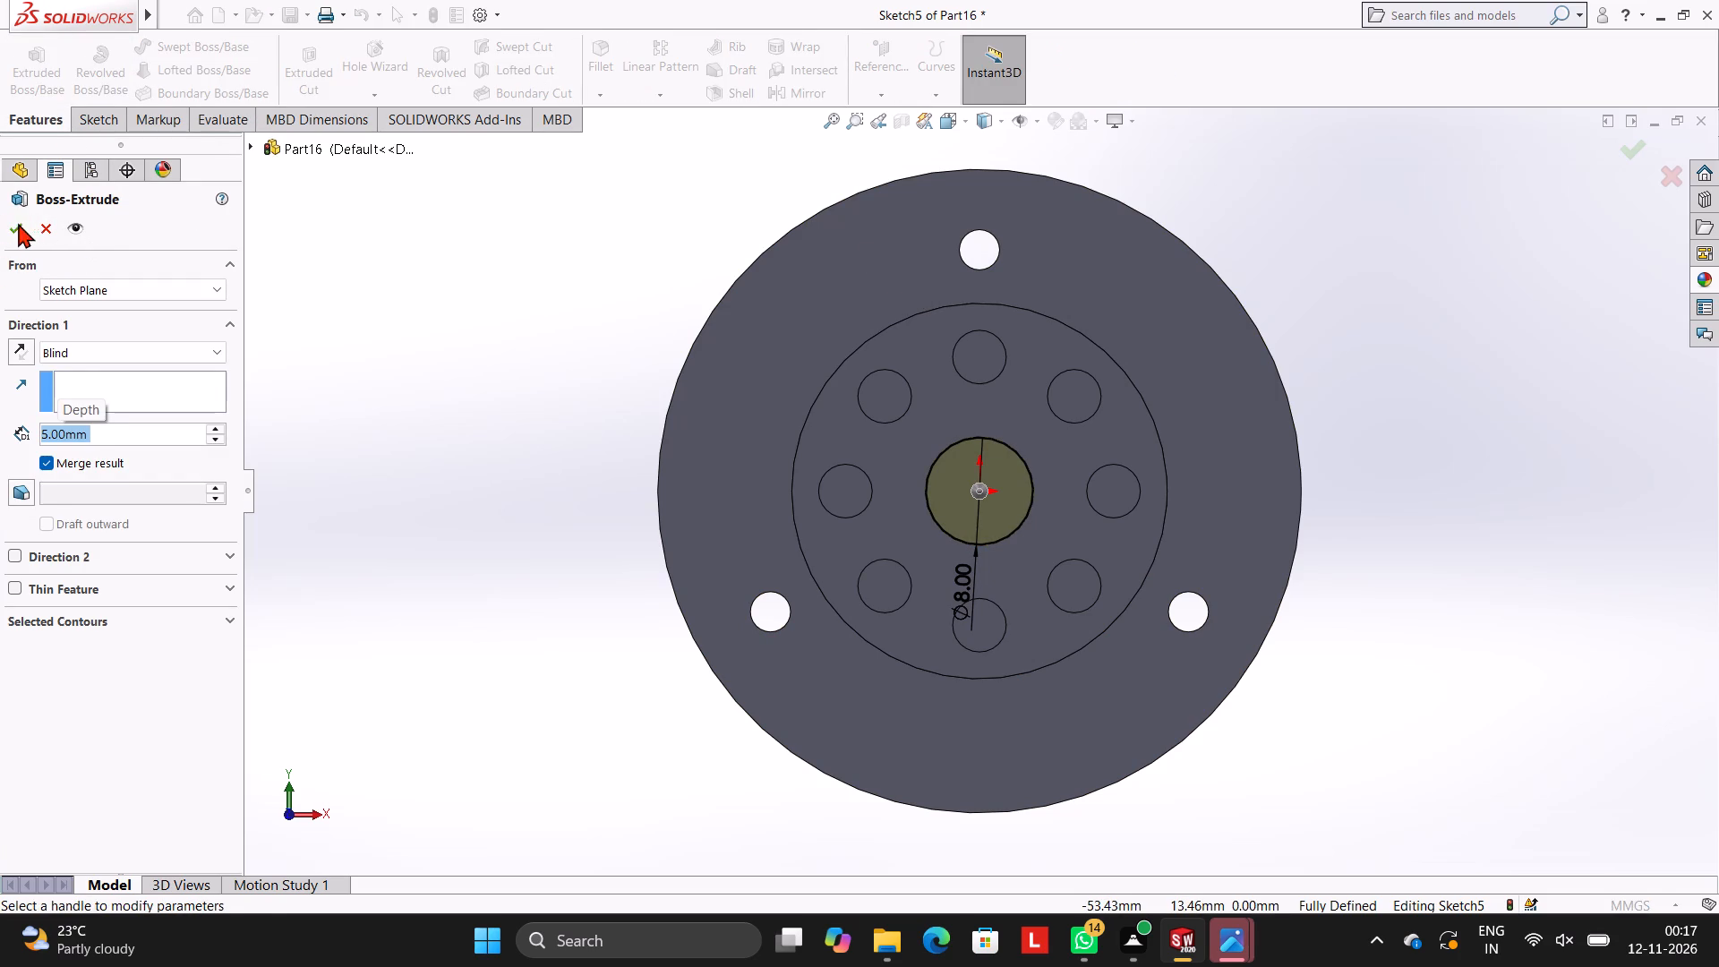
{"action": "left_click", "coordinate": [12, 223]}
{"action": "left_click", "coordinate": [515, 364]}
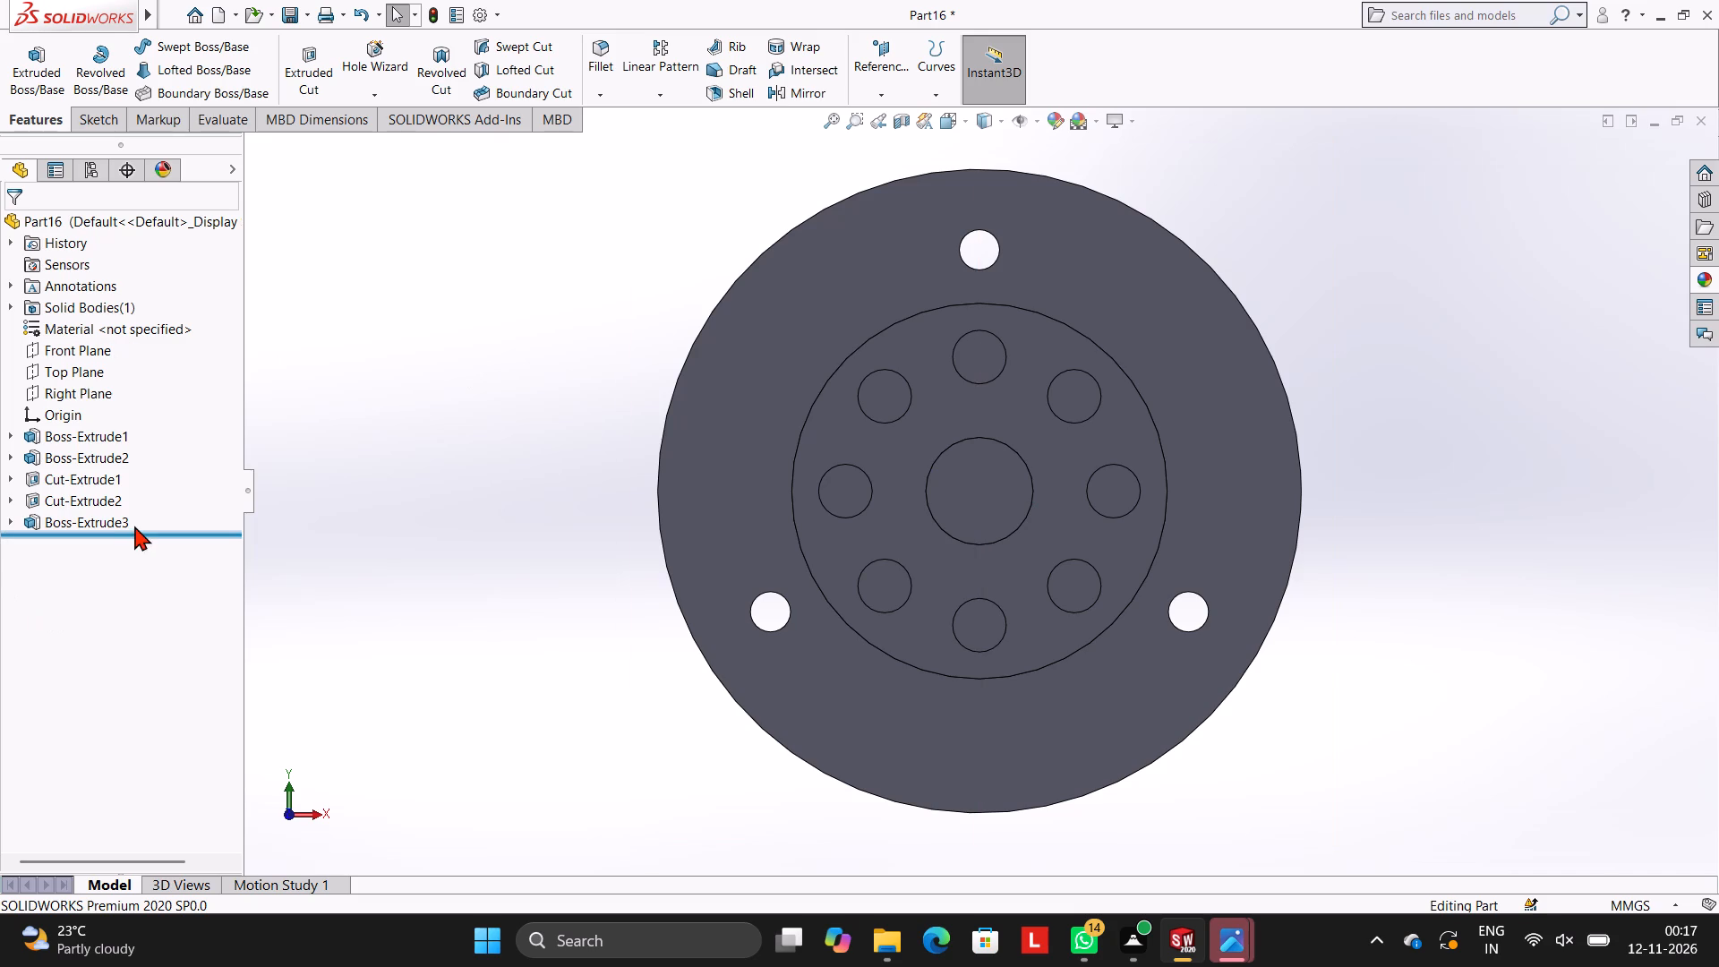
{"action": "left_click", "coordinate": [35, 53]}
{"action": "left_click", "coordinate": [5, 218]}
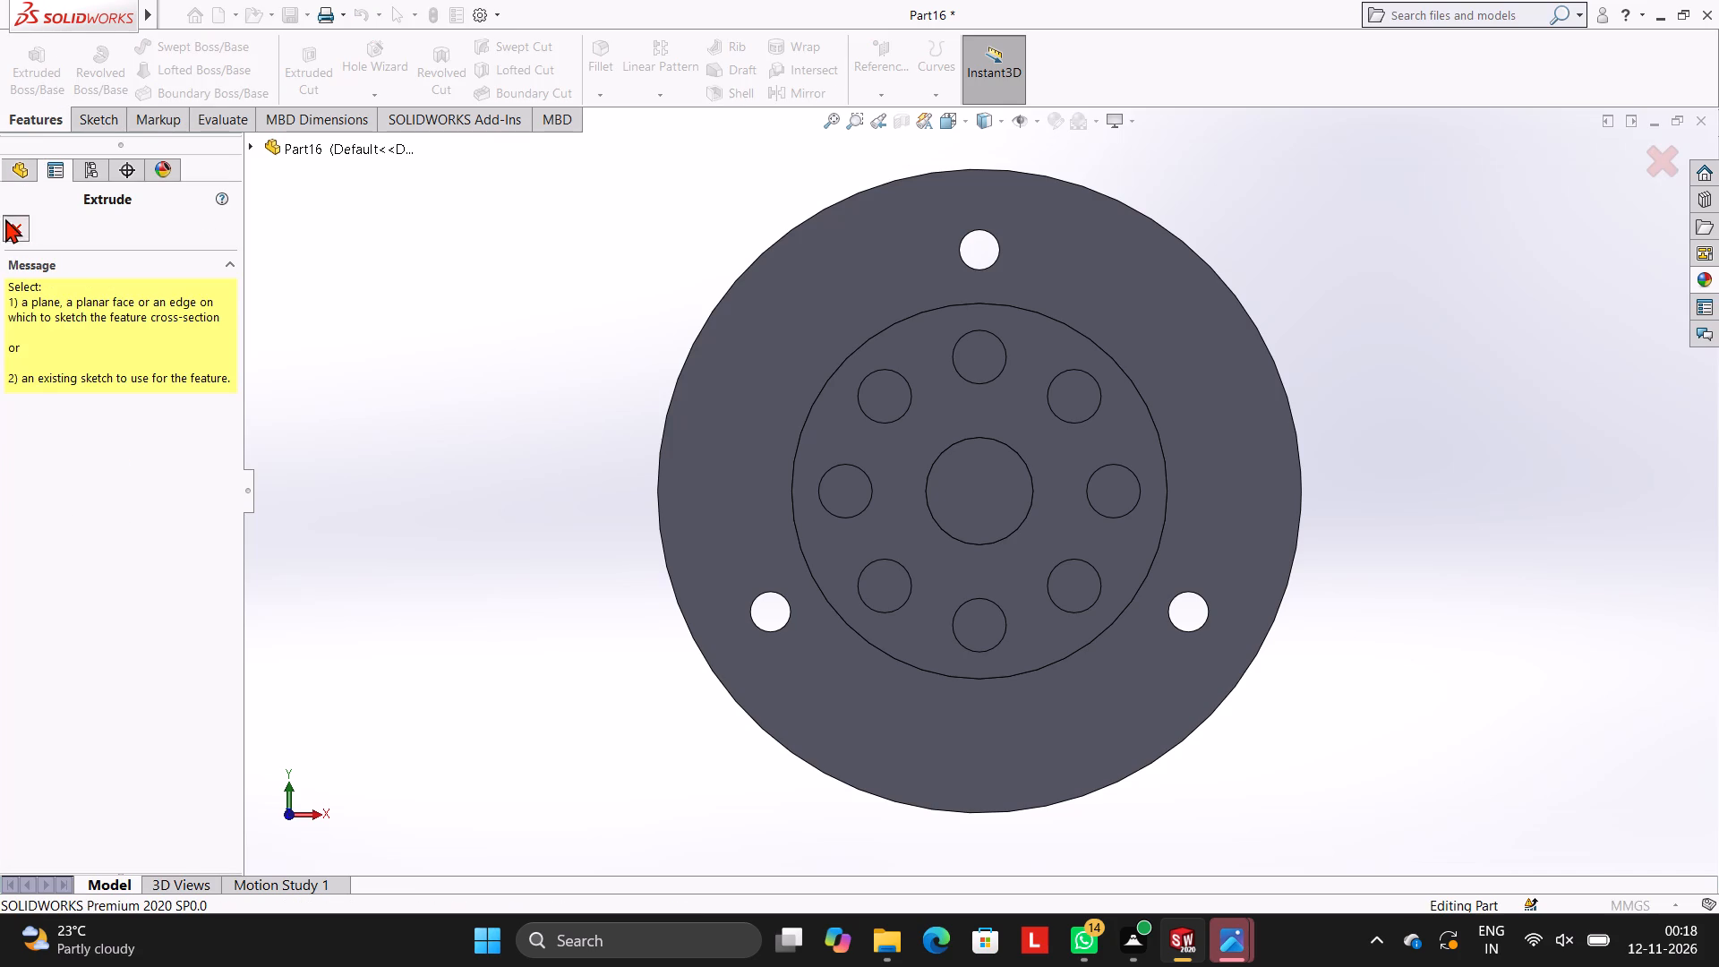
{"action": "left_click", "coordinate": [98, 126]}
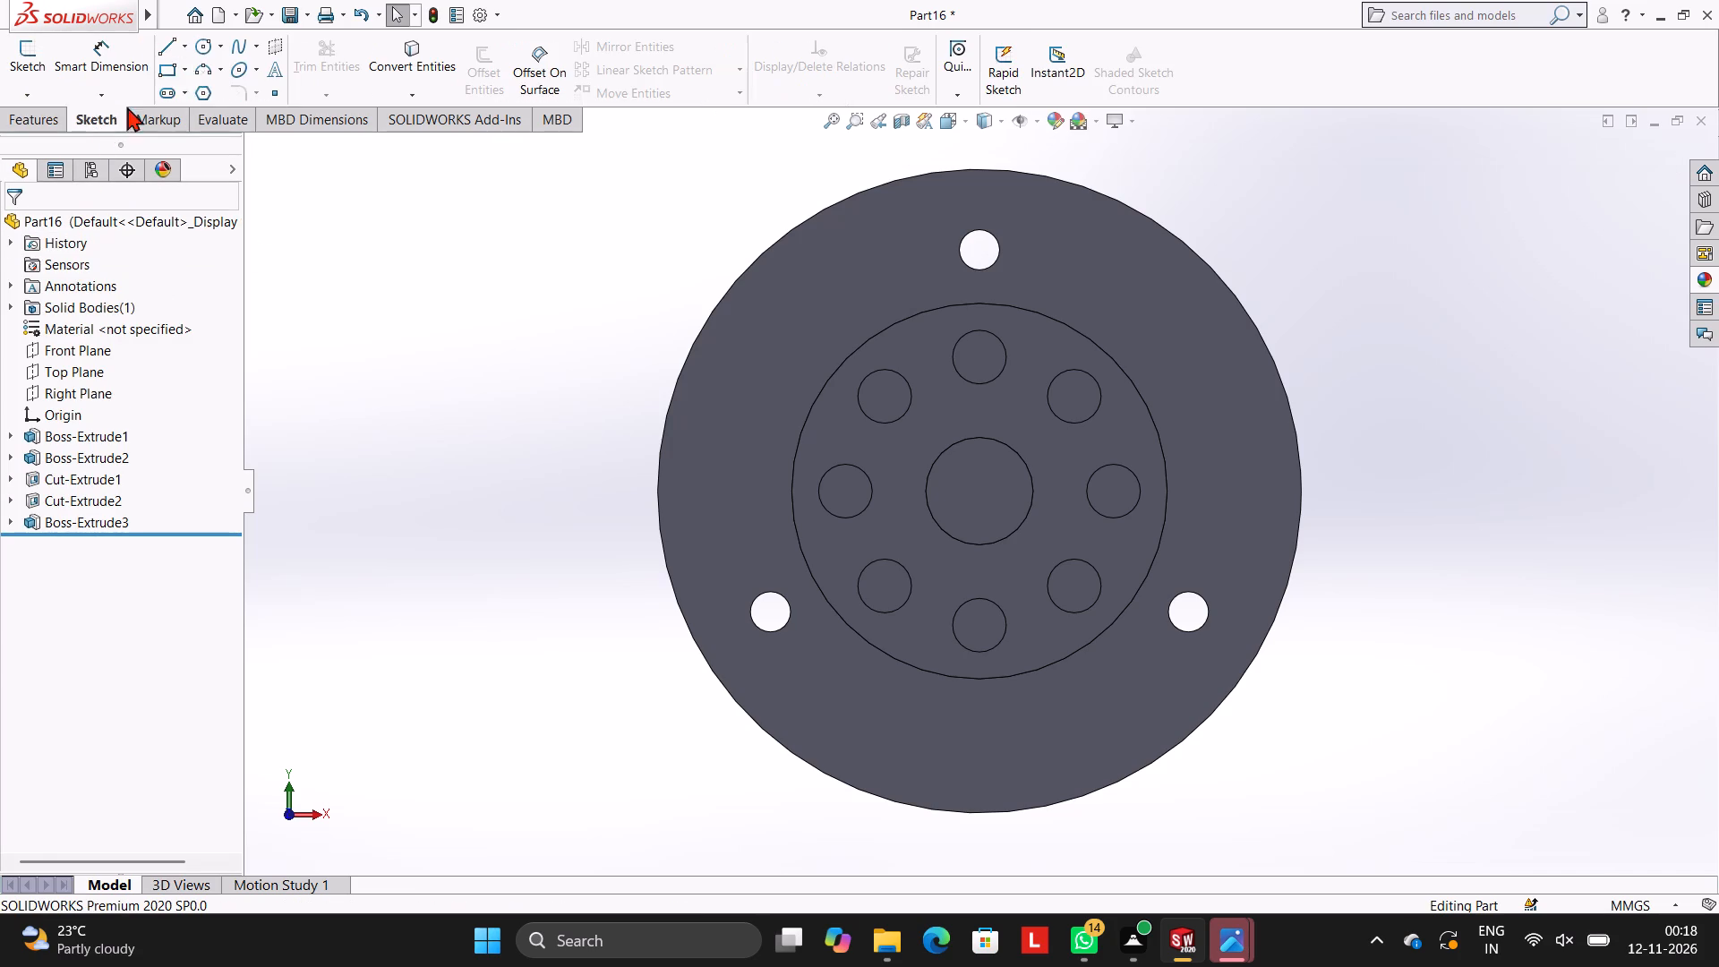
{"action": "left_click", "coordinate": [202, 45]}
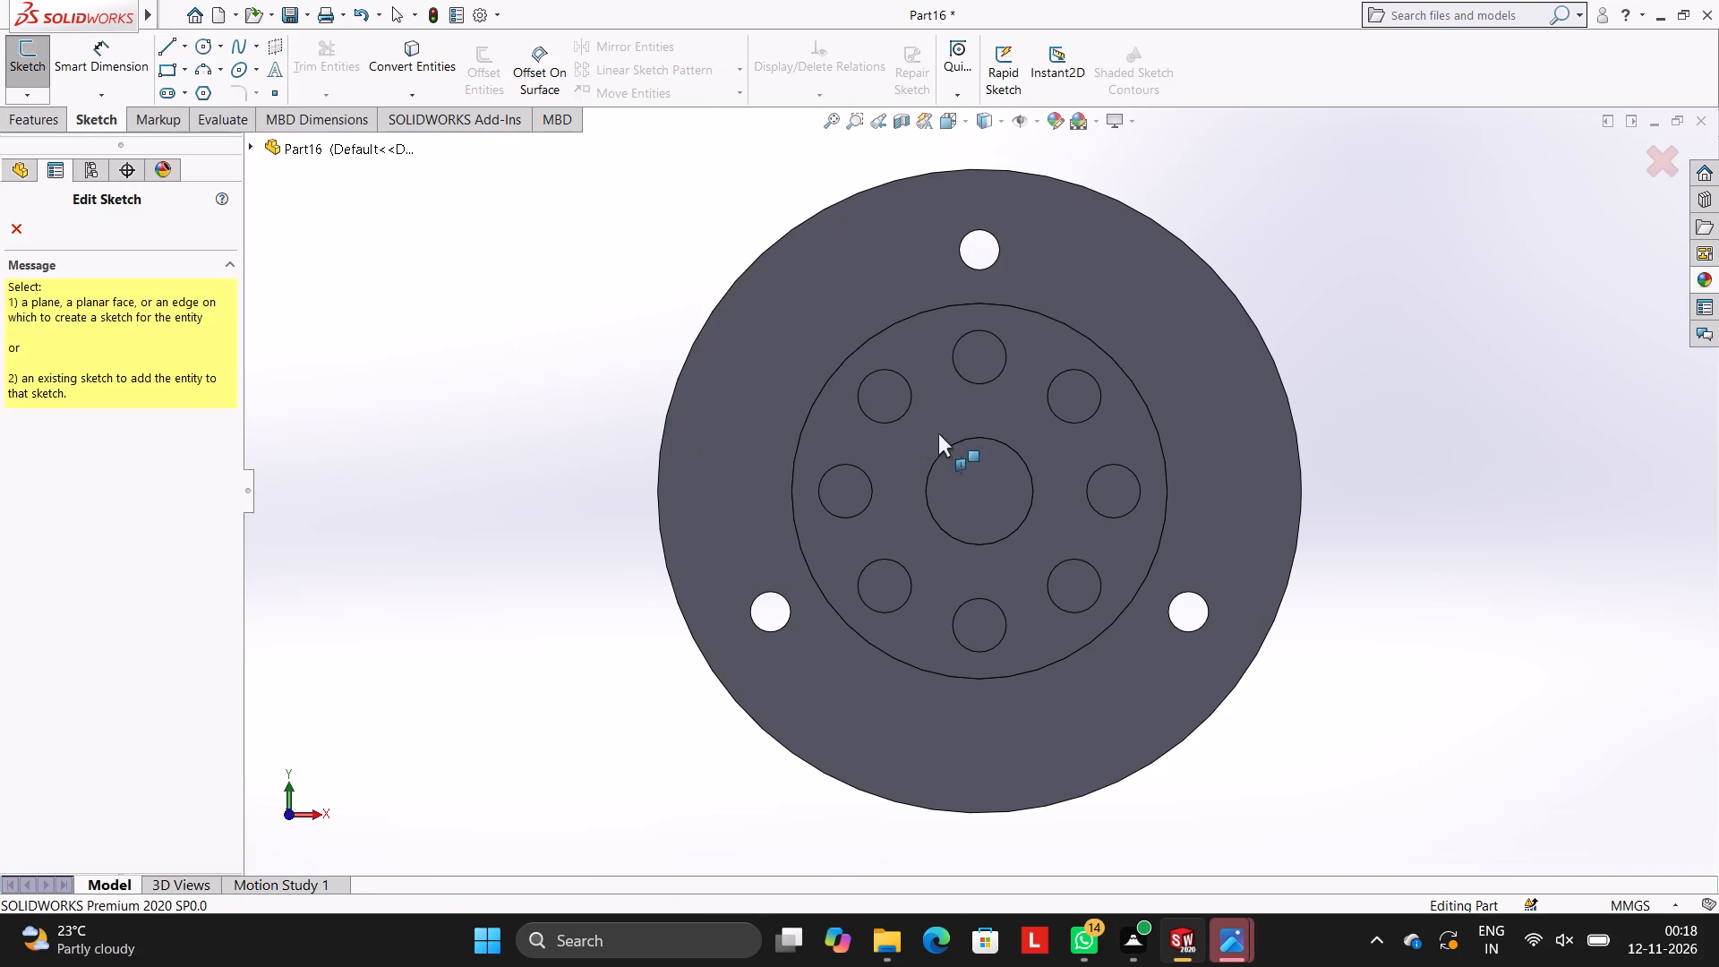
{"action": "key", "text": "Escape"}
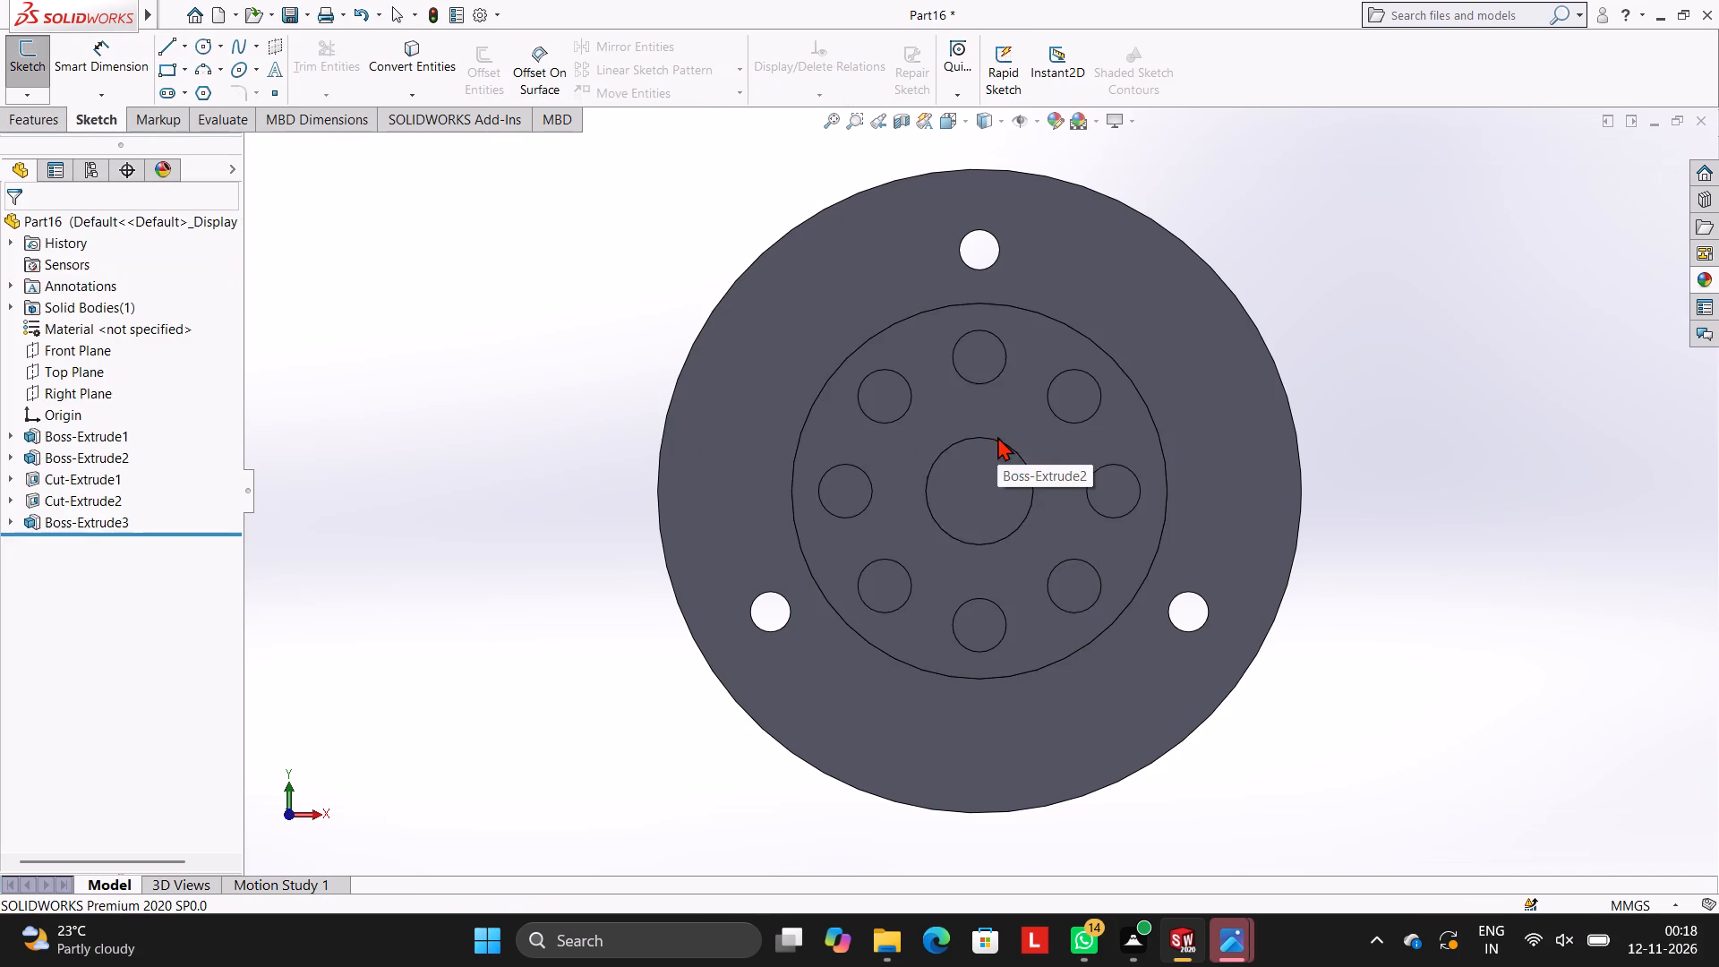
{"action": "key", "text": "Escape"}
Sketch a 6 mm diameter circle centred on the origin on the front face of the 8 mm central boss.
{"action": "left_click", "coordinate": [992, 501]}
{"action": "left_click", "coordinate": [1067, 442]}
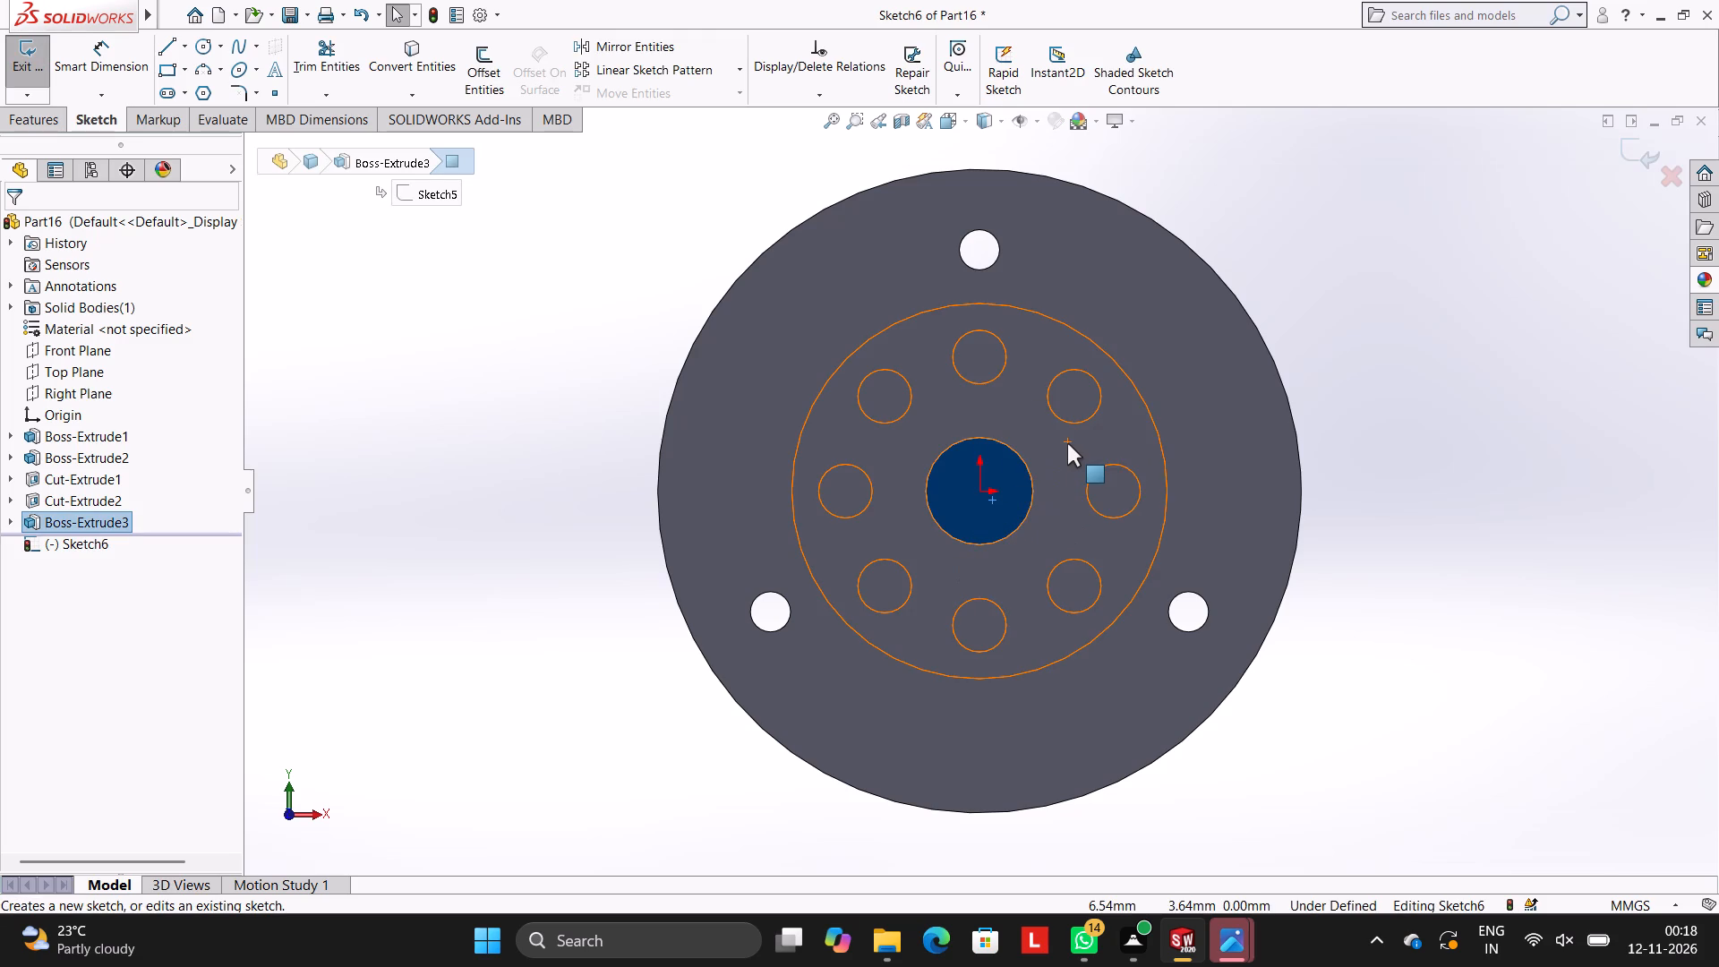
{"action": "key", "text": "ctrl+8"}
{"action": "key", "text": "ctrl+8"}
{"action": "key", "text": "ctrl+8"}
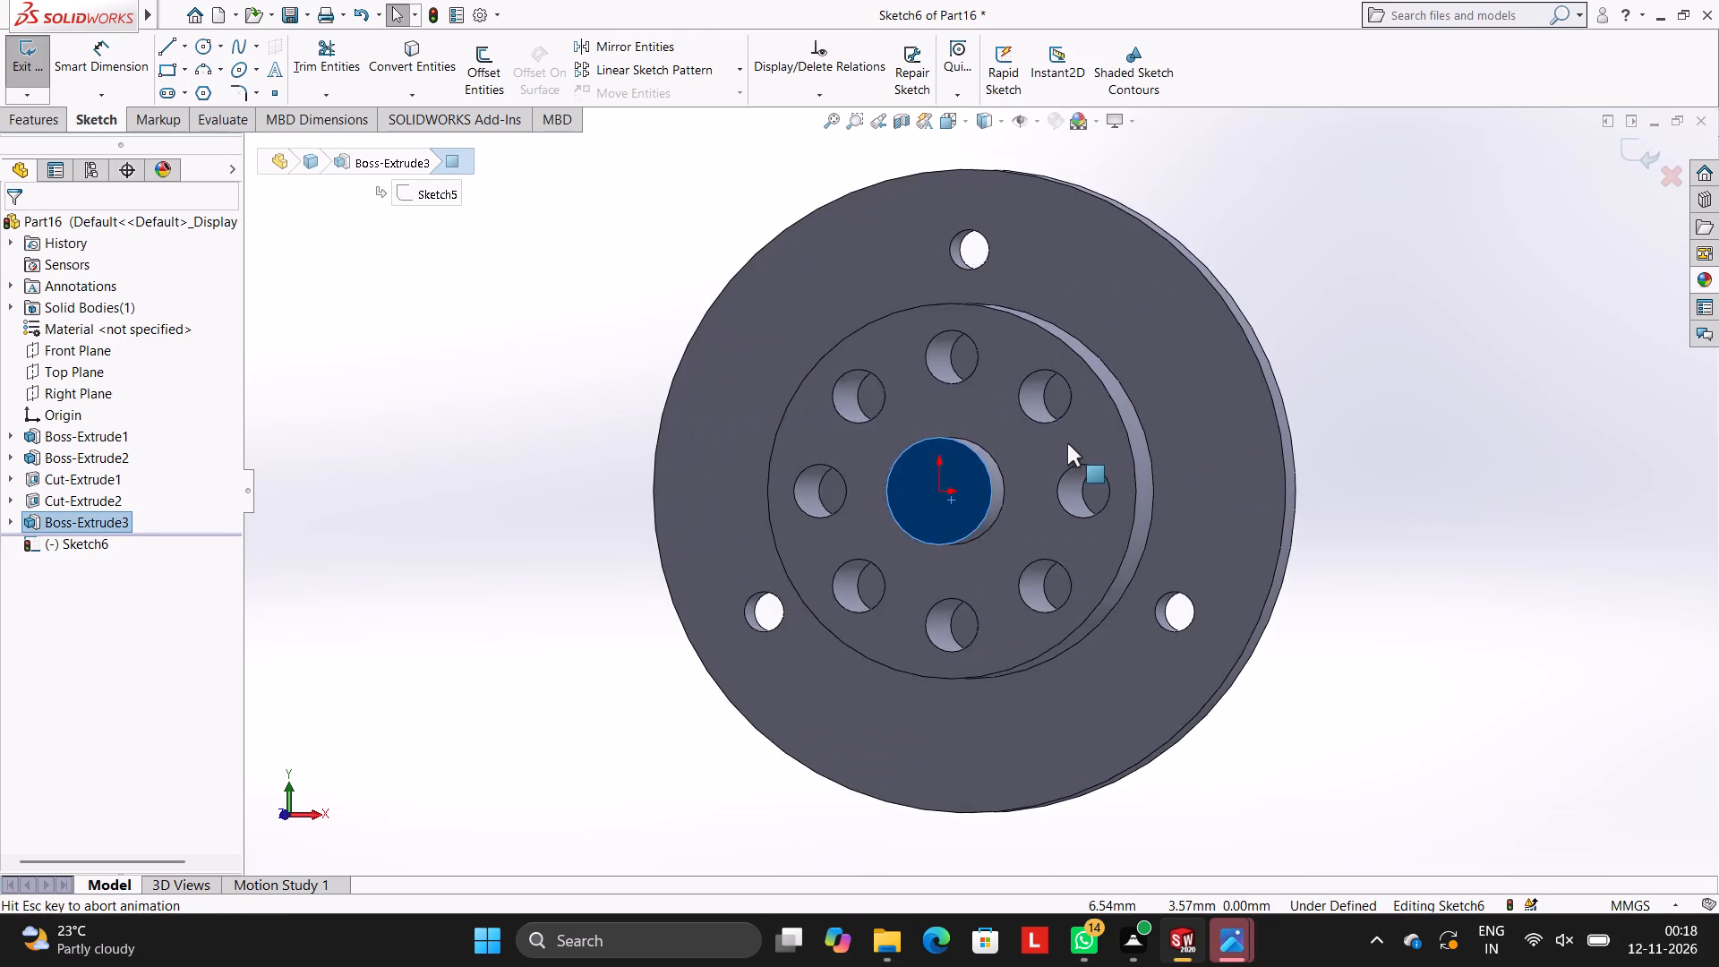
{"action": "scroll", "coordinate": [509, 566], "scroll_direction": "down", "scroll_amount": 2}
{"action": "scroll", "coordinate": [1203, 455], "scroll_direction": "up", "scroll_amount": 2}
{"action": "scroll", "coordinate": [1215, 465], "scroll_direction": "down", "scroll_amount": 3}
{"action": "scroll", "coordinate": [1190, 444], "scroll_direction": "up", "scroll_amount": 2}
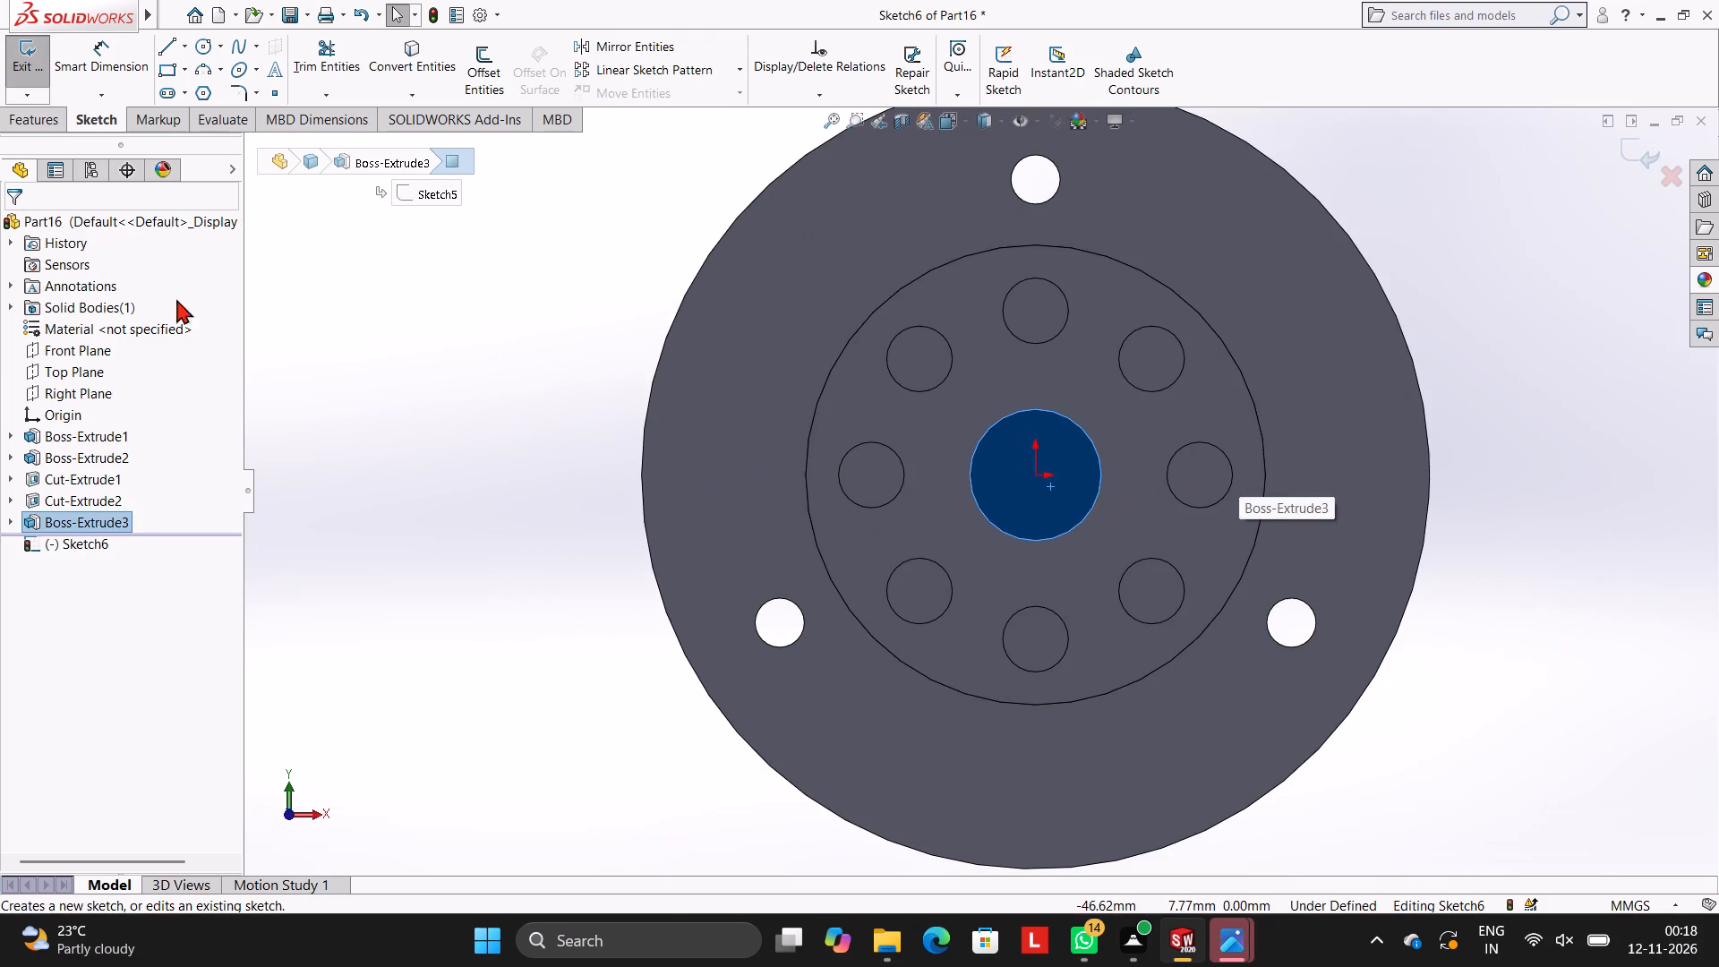
{"action": "left_click", "coordinate": [200, 53]}
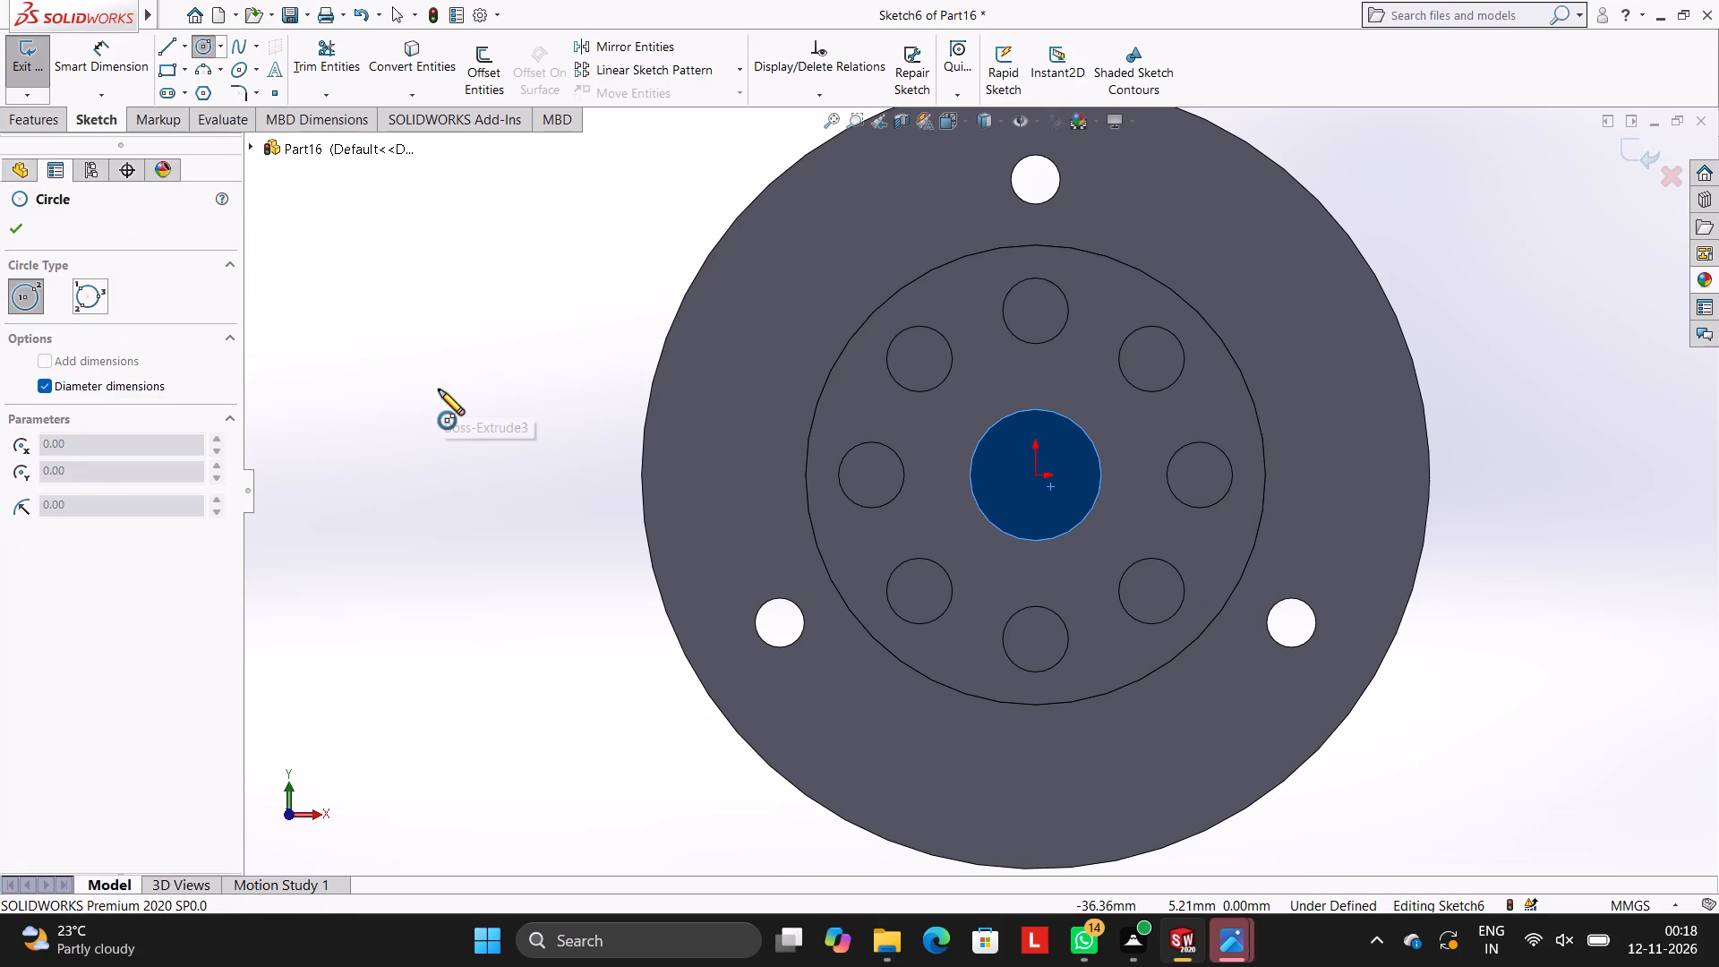
{"action": "left_click", "coordinate": [1034, 475]}
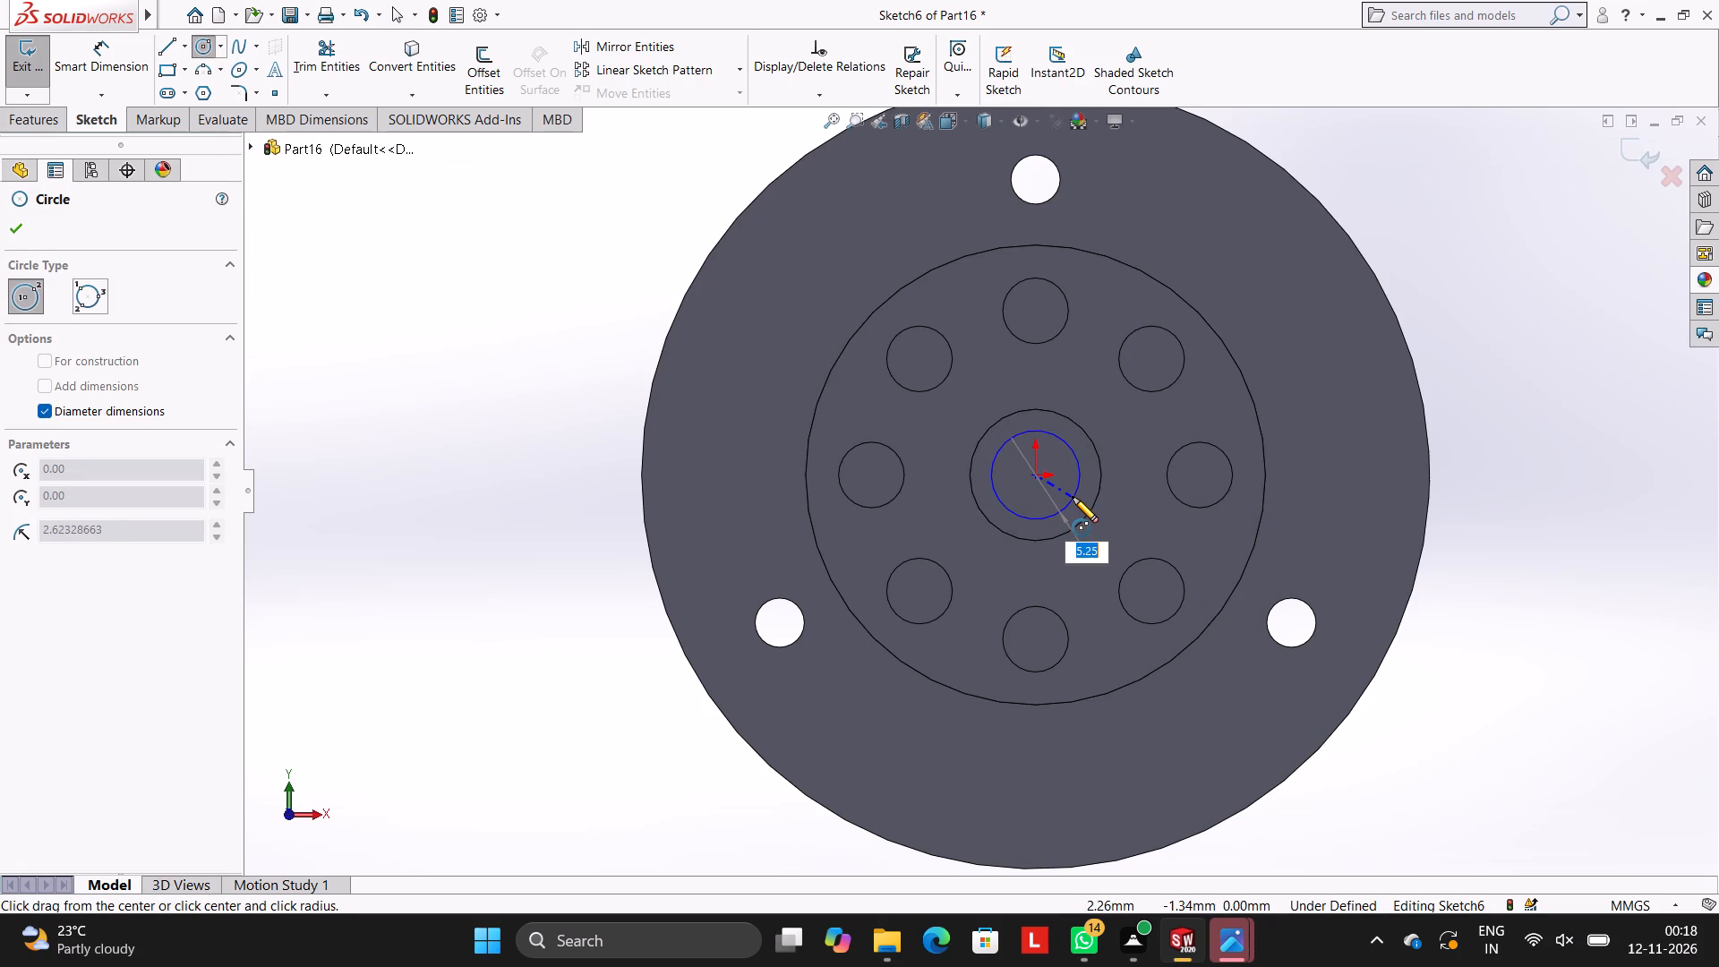
{"action": "key", "text": "6"}
{"action": "key", "text": "Return"}
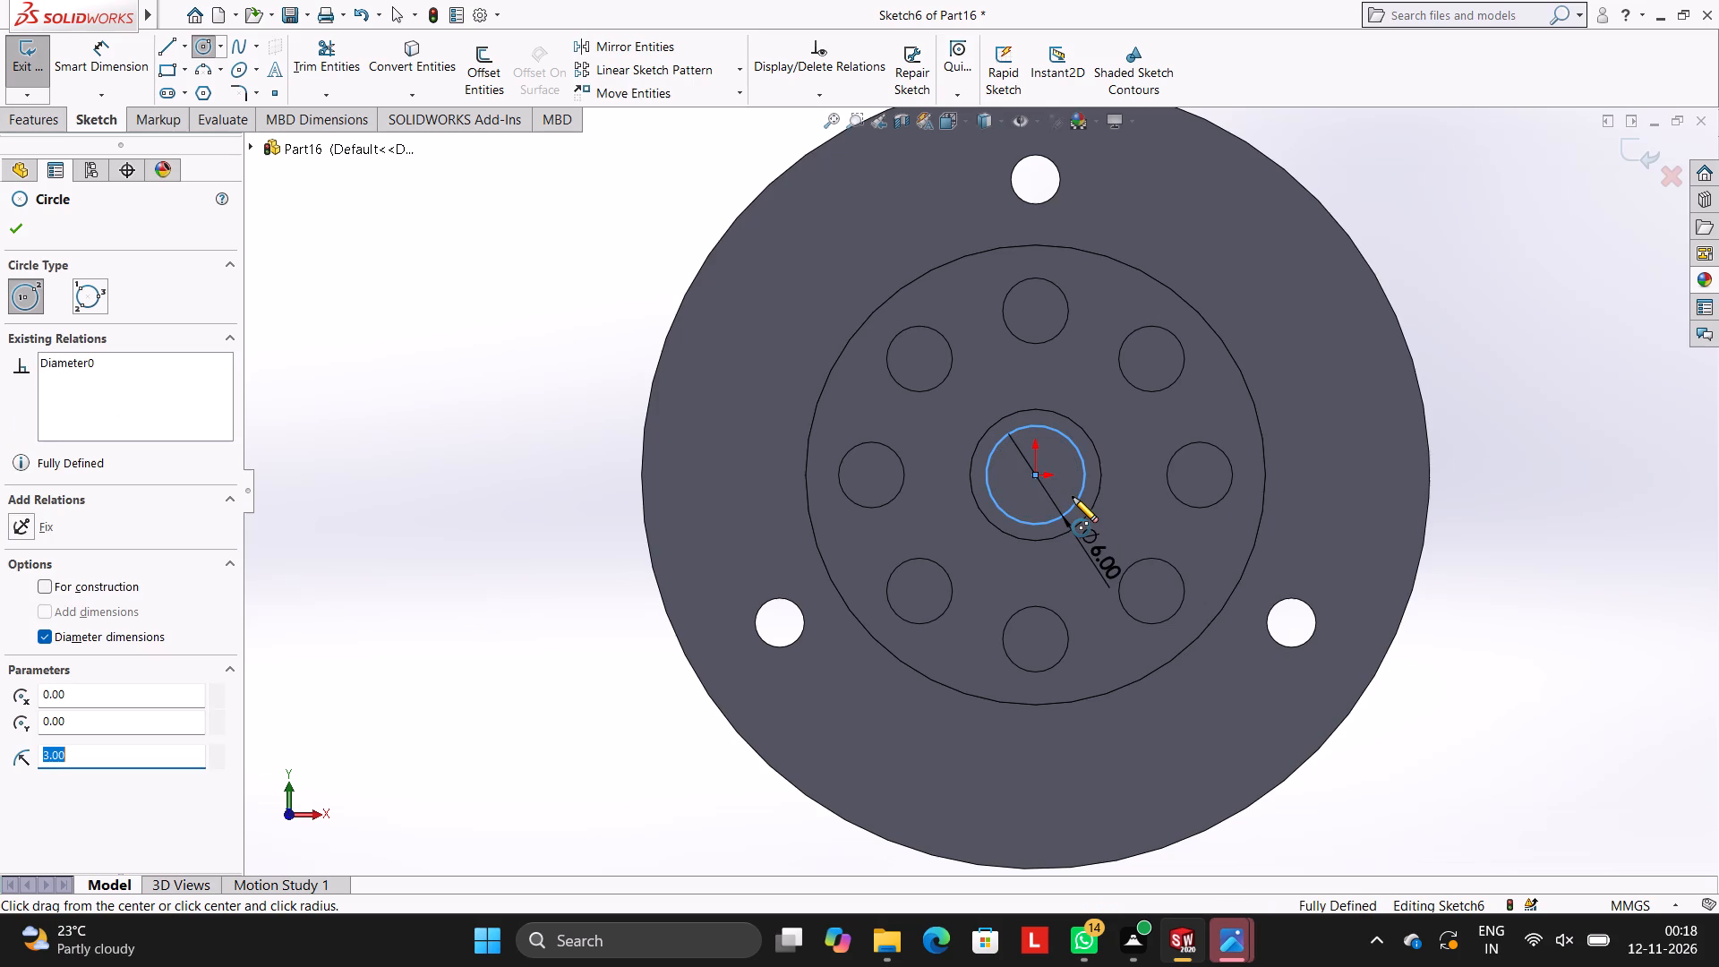
{"action": "key", "text": "Escape"}
{"action": "key", "text": "Escape"}
{"action": "key", "text": "Escape"}
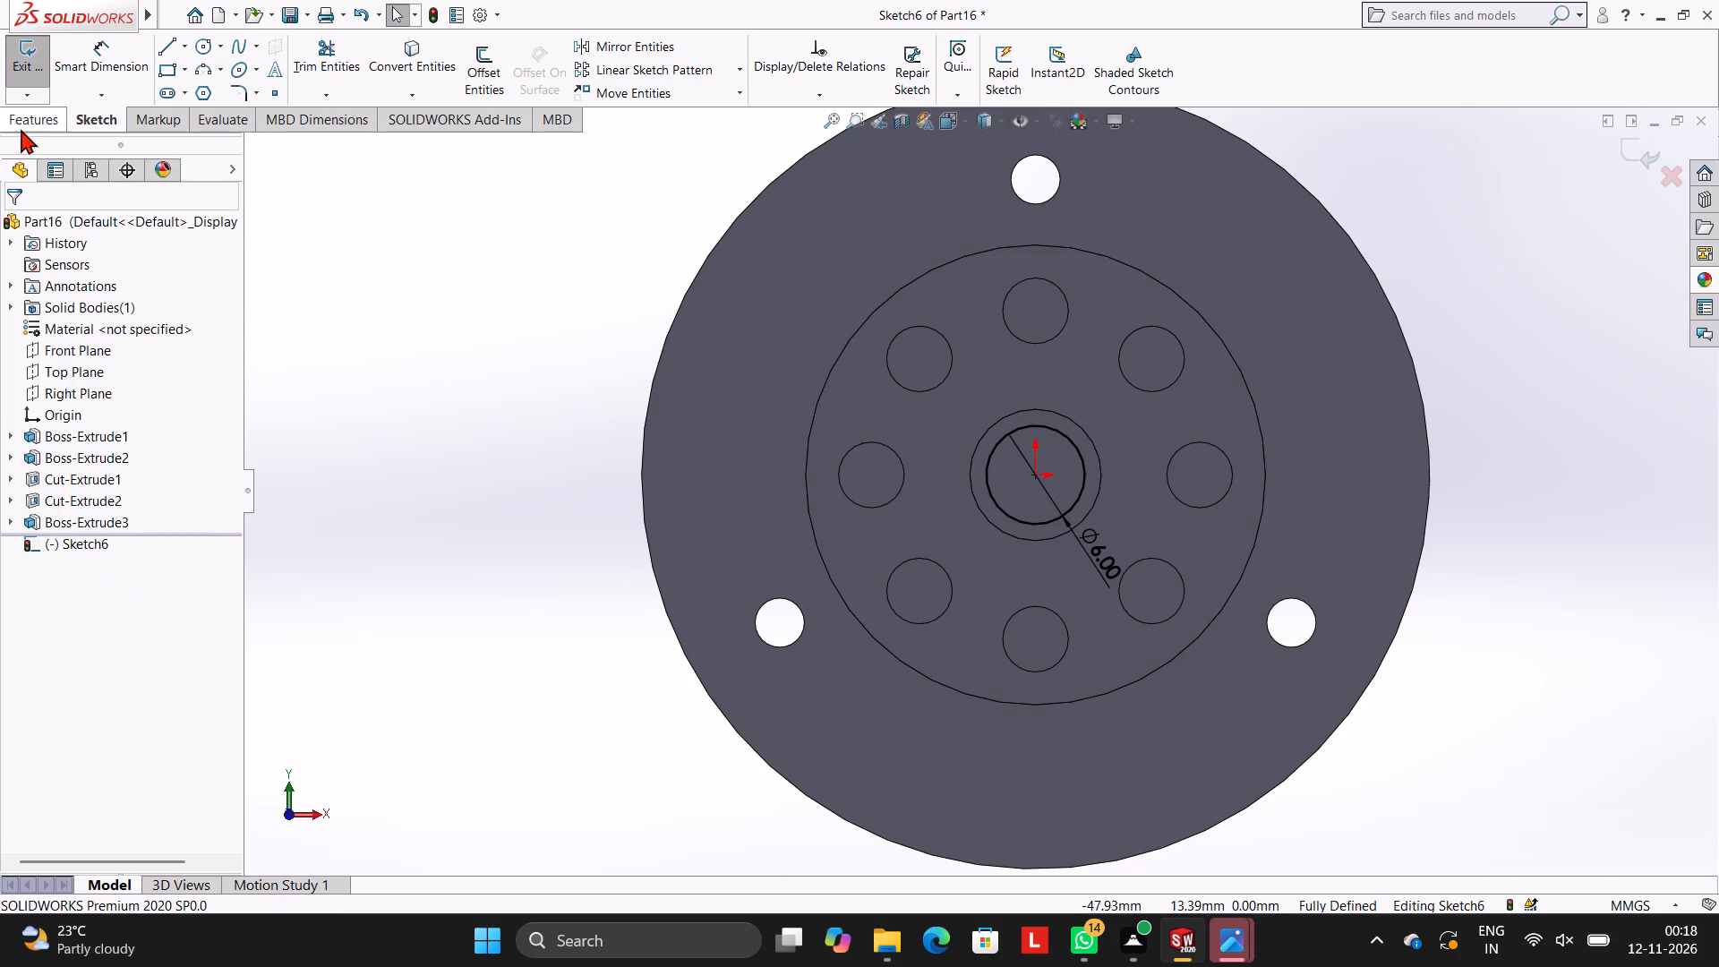
Cut-extrude the 6 mm circle to a blind depth of 30 mm to bore through the part's centre.
{"action": "left_click", "coordinate": [51, 116]}
{"action": "left_click", "coordinate": [313, 61]}
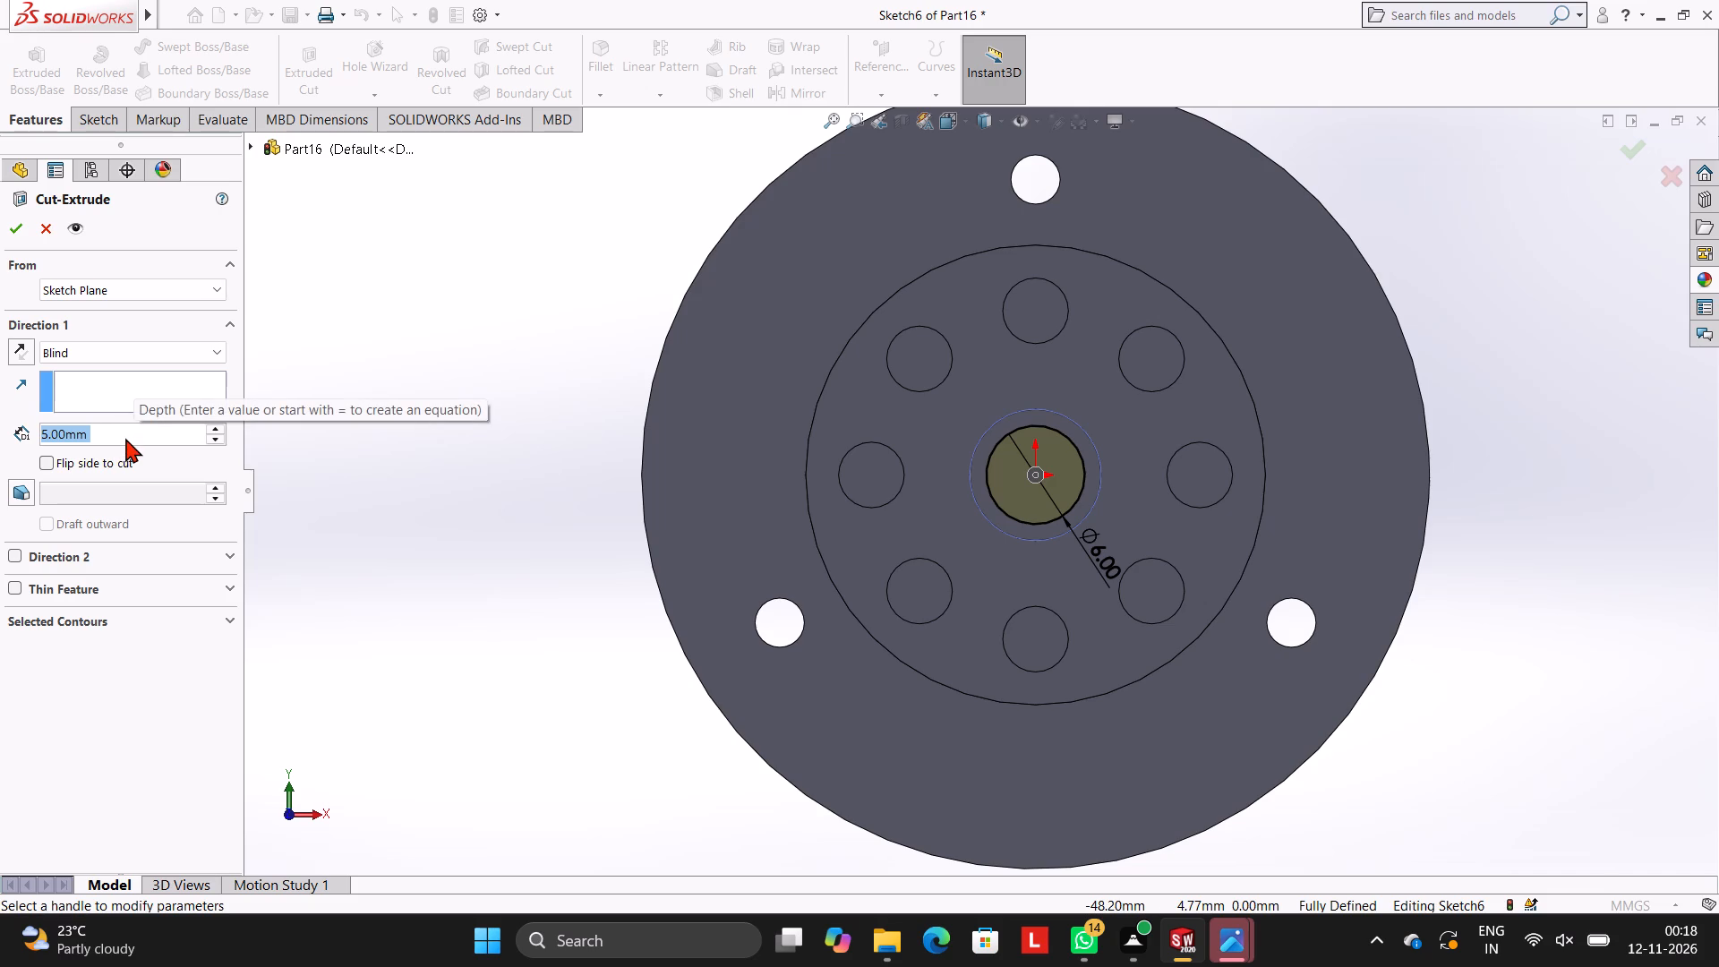
{"action": "key", "text": "3"}
{"action": "key", "text": "0"}
{"action": "key", "text": "Return"}
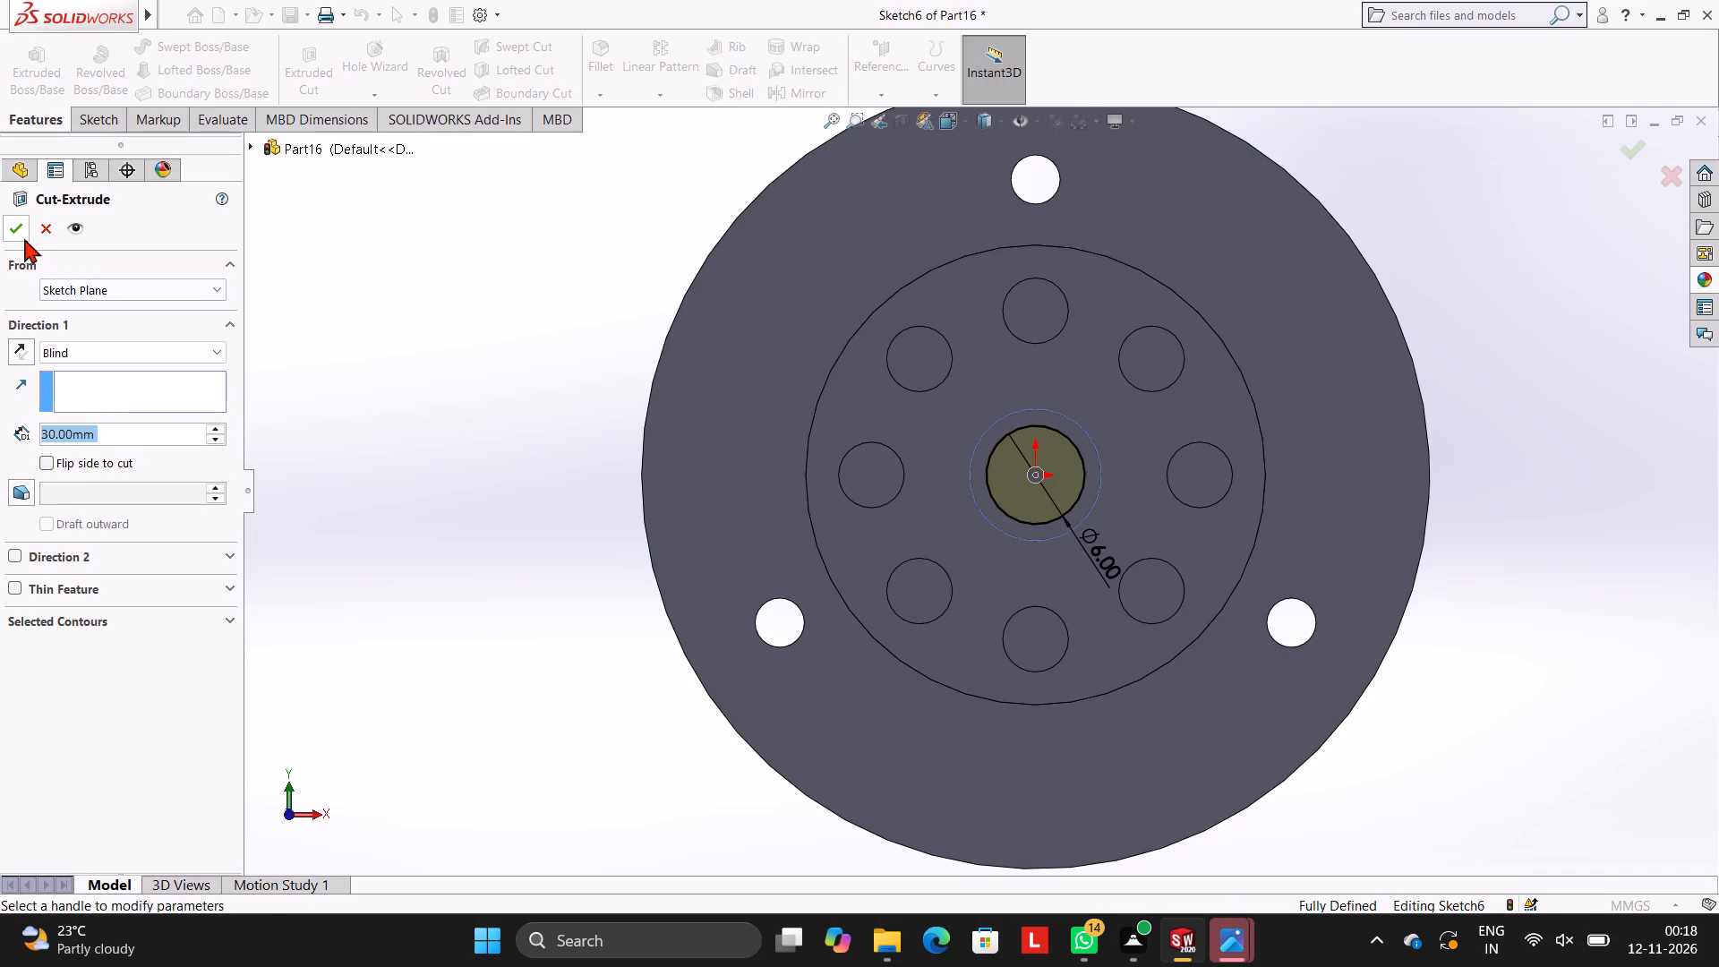
{"action": "left_click", "coordinate": [22, 238]}
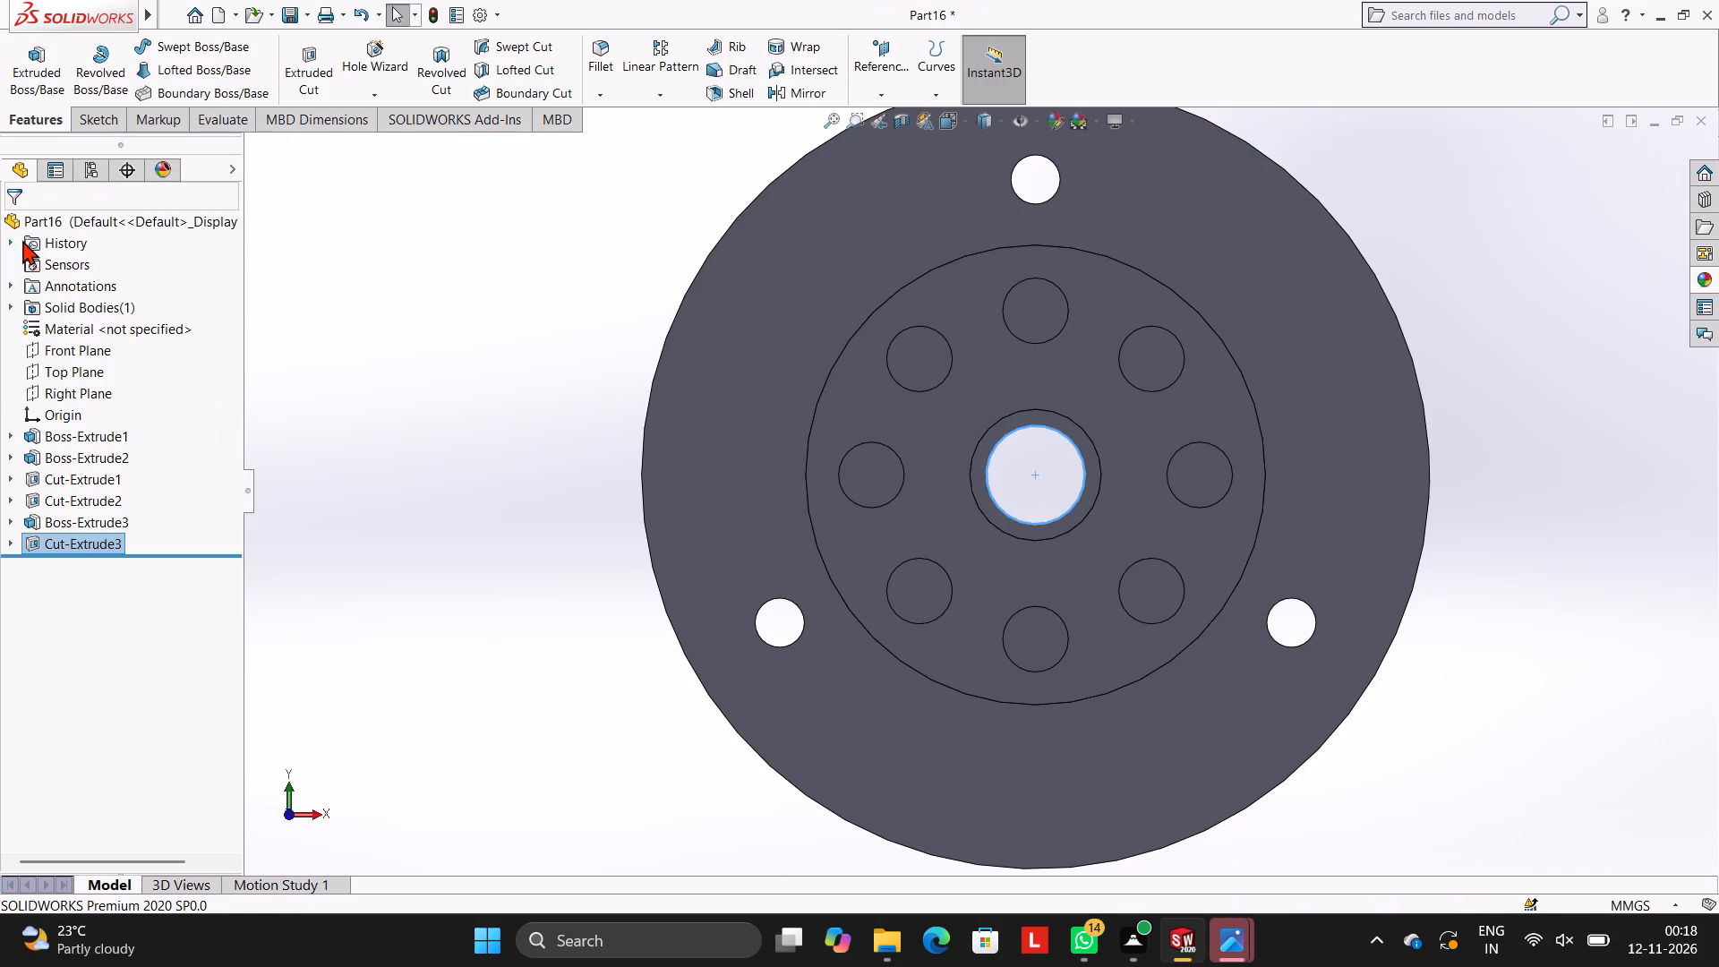
{"action": "left_click_drag", "start_coordinate": [345, 303], "coordinate": [358, 311]}
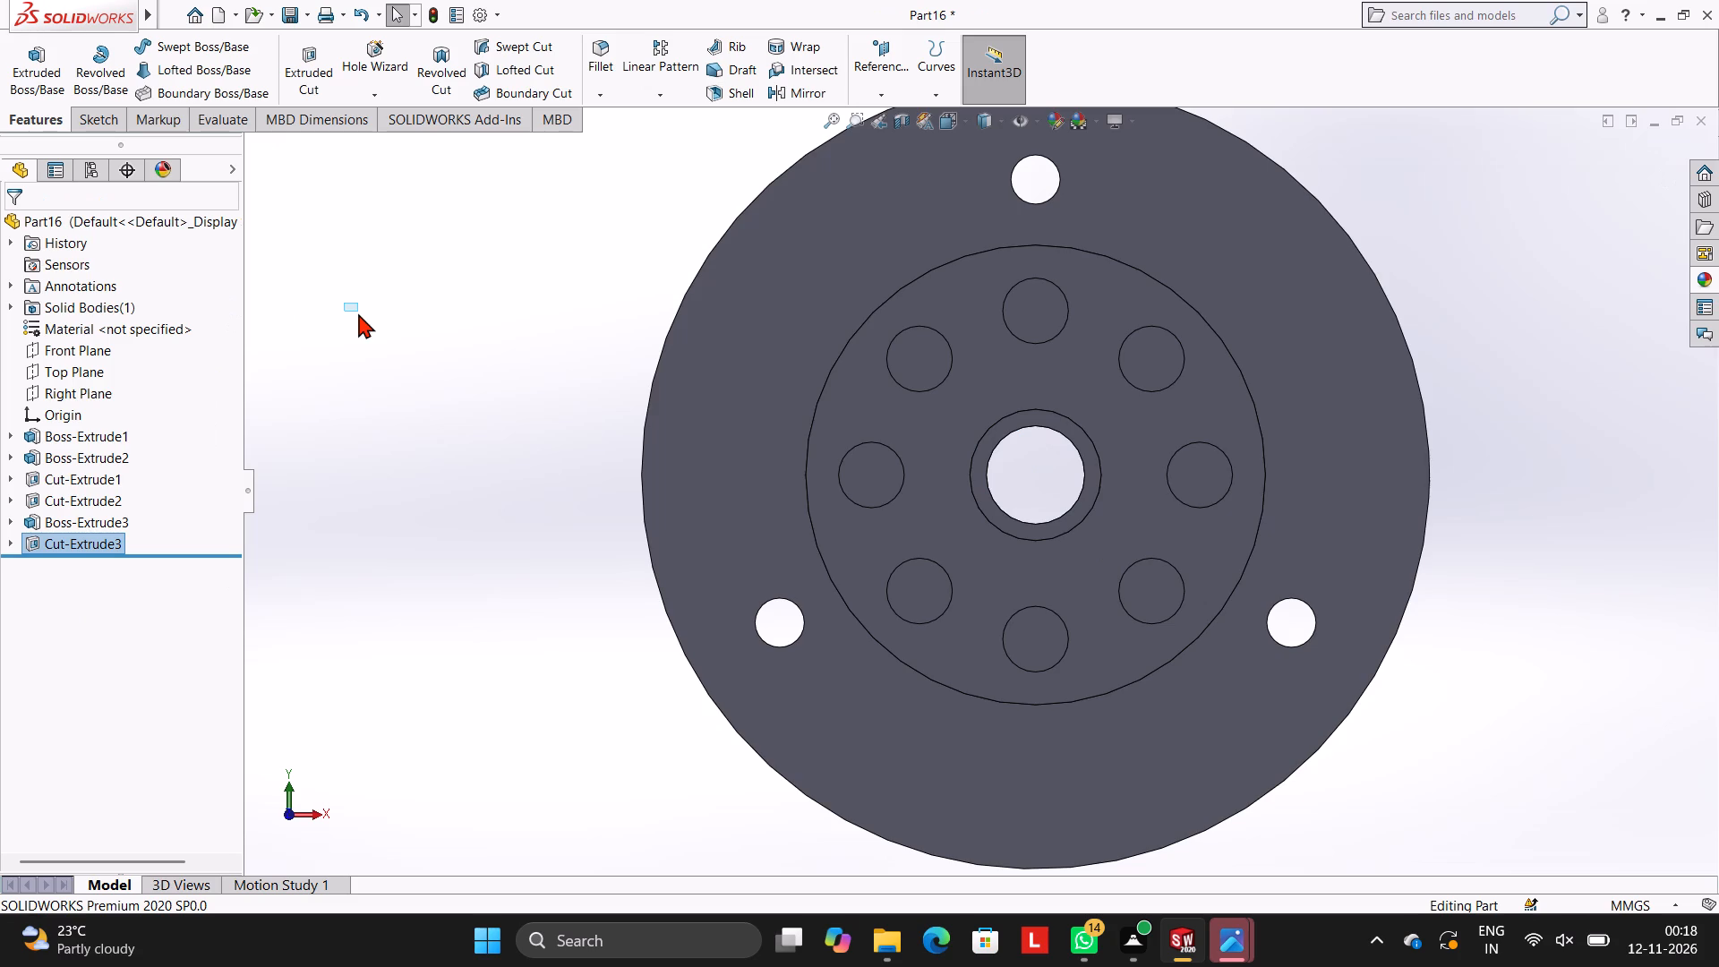
Examine the central bore, the boss holes and the flange from several angles.
{"action": "scroll", "coordinate": [590, 423], "scroll_direction": "up", "scroll_amount": 3}
{"action": "middle_click_drag", "start_coordinate": [1180, 459], "coordinate": [1210, 378]}
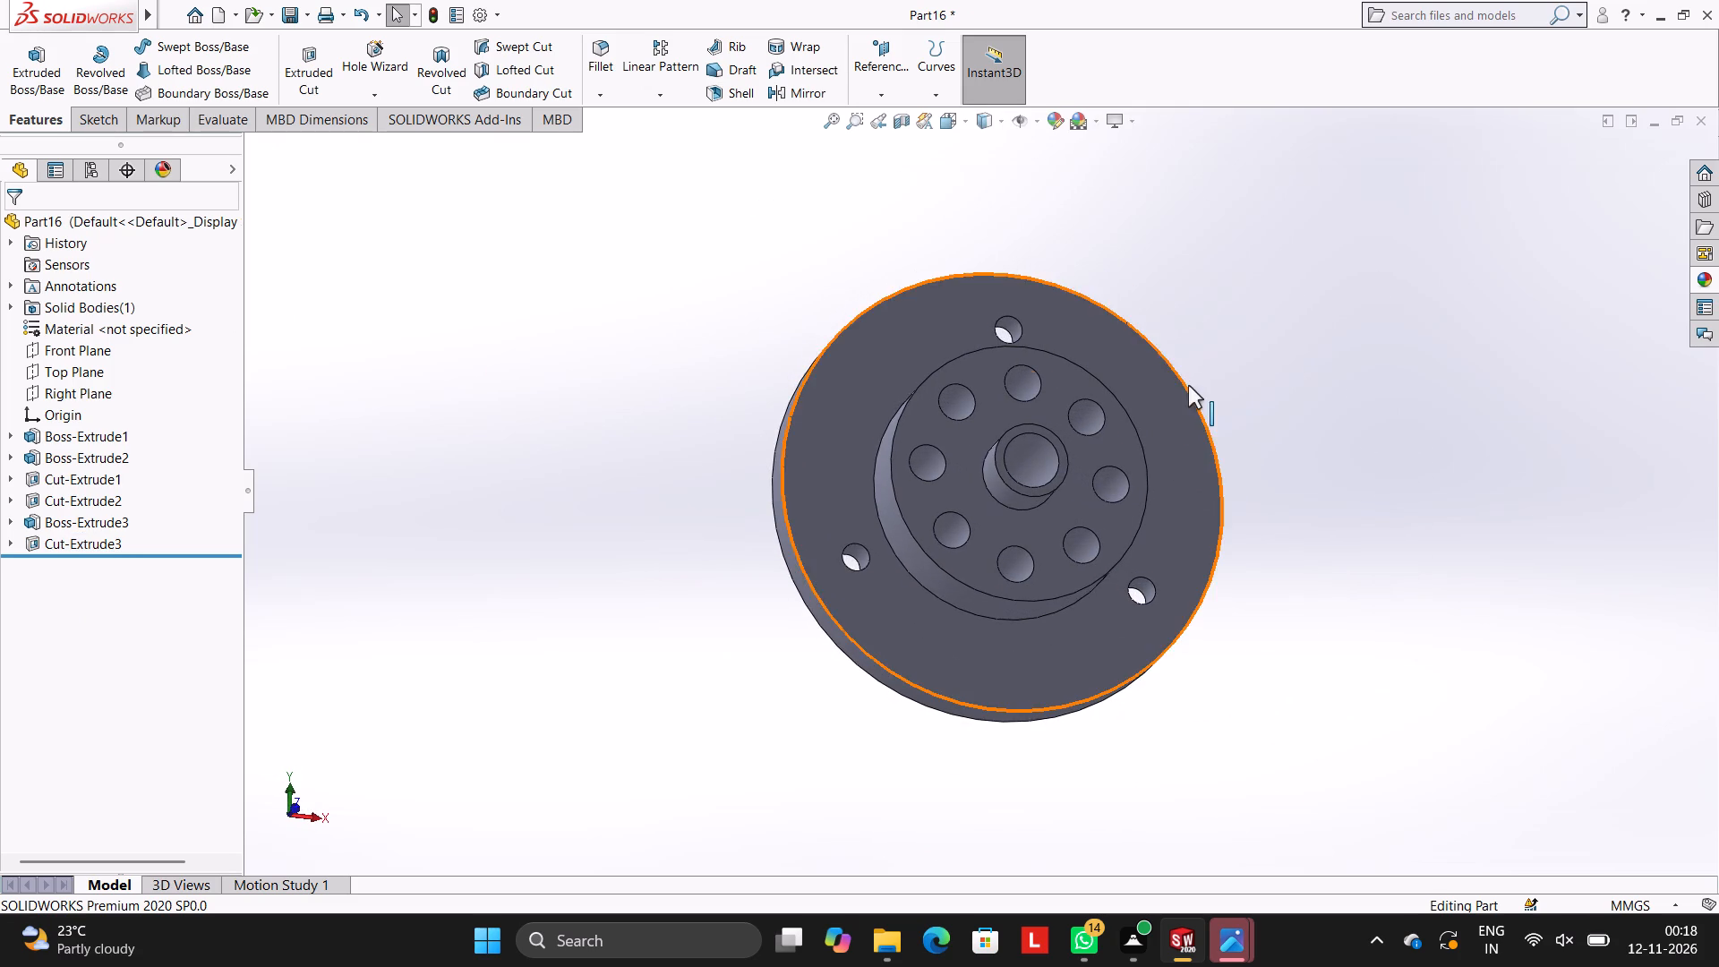
{"action": "middle_click_drag", "start_coordinate": [1174, 453], "coordinate": [1106, 403]}
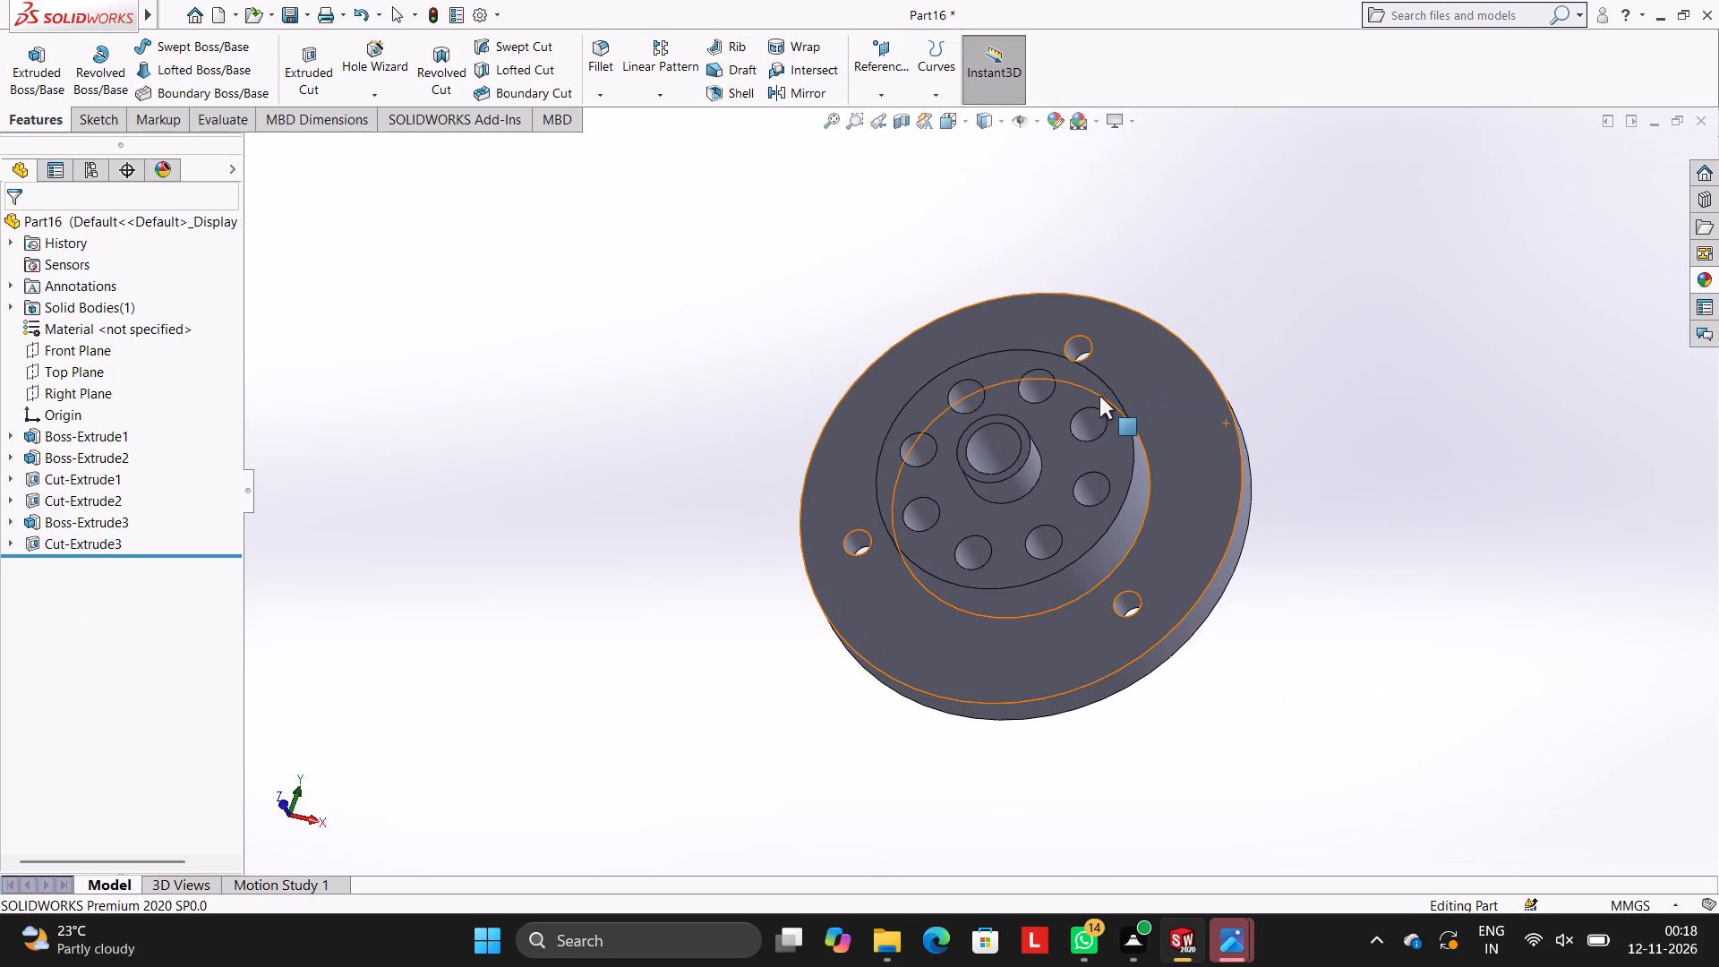
{"action": "scroll", "coordinate": [1136, 419], "scroll_direction": "up", "scroll_amount": 1}
{"action": "scroll", "coordinate": [1136, 416], "scroll_direction": "down", "scroll_amount": 4}
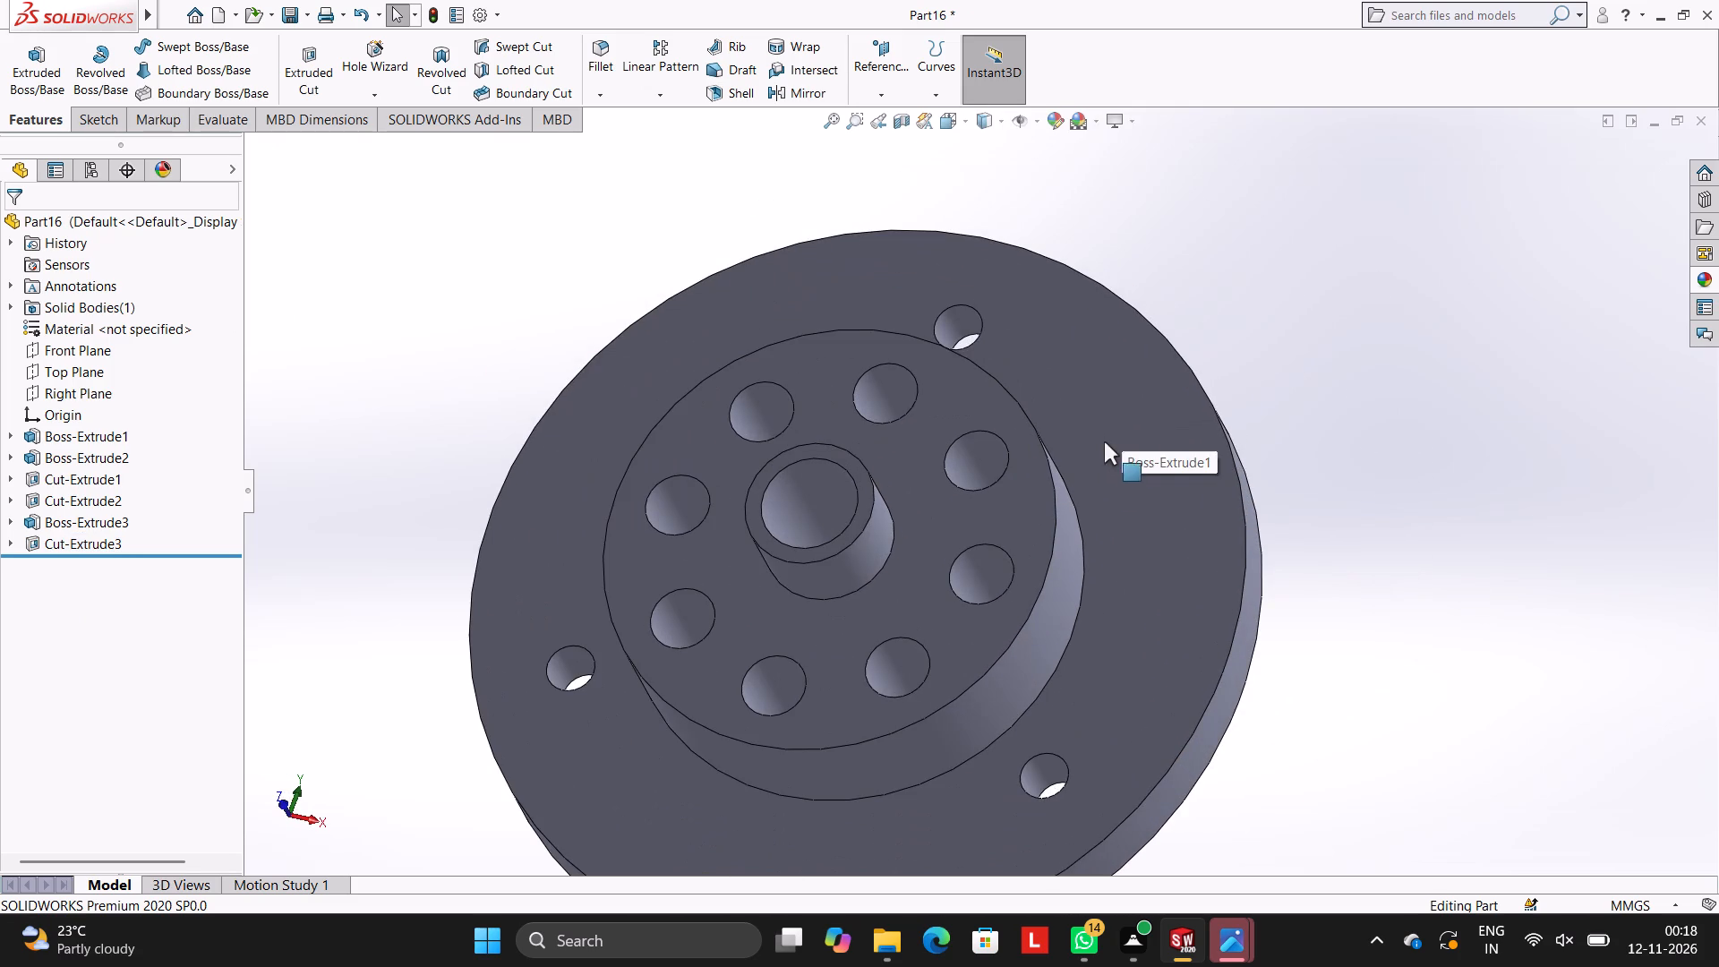
{"action": "middle_click_drag", "start_coordinate": [1123, 452], "coordinate": [1167, 539]}
{"action": "middle_click_drag", "start_coordinate": [1016, 431], "coordinate": [1122, 447]}
{"action": "scroll", "coordinate": [1116, 450], "scroll_direction": "up", "scroll_amount": 5}
{"action": "middle_click_drag", "start_coordinate": [1125, 486], "coordinate": [1061, 517]}
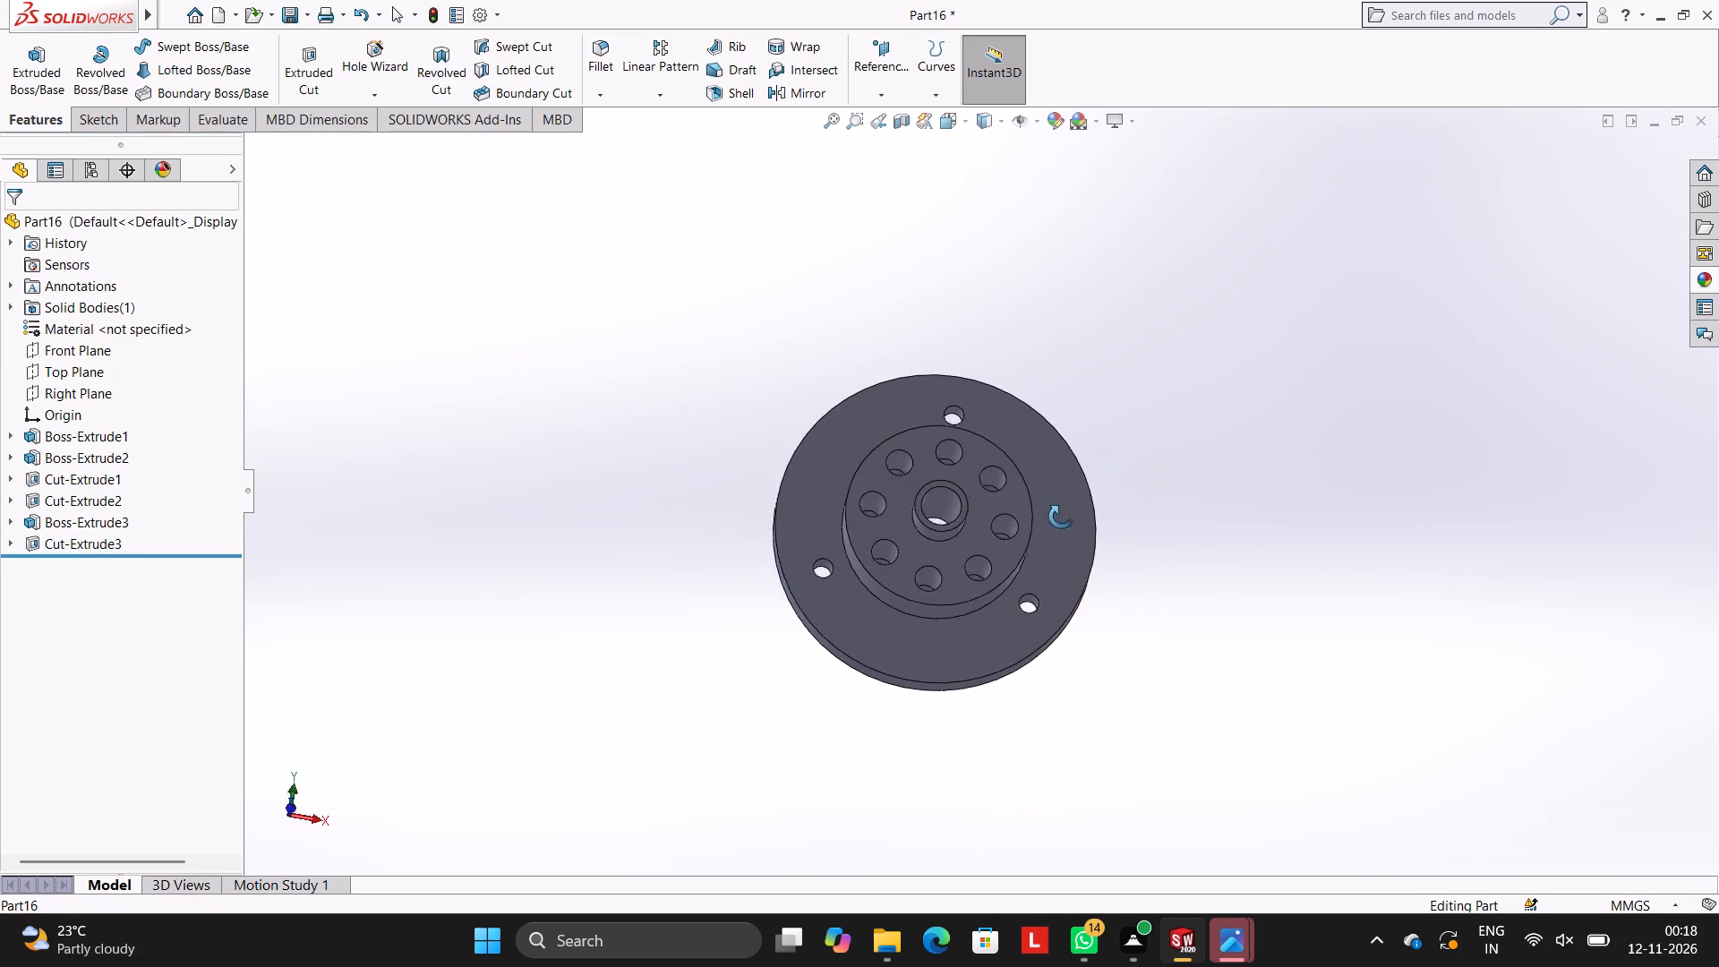
{"action": "middle_click_drag", "start_coordinate": [1061, 517], "coordinate": [1043, 581]}
Start a sketch on the flange's front face and draw an origin-centred circle about 35.28 mm in diameter.
{"action": "left_click", "coordinate": [1033, 432]}
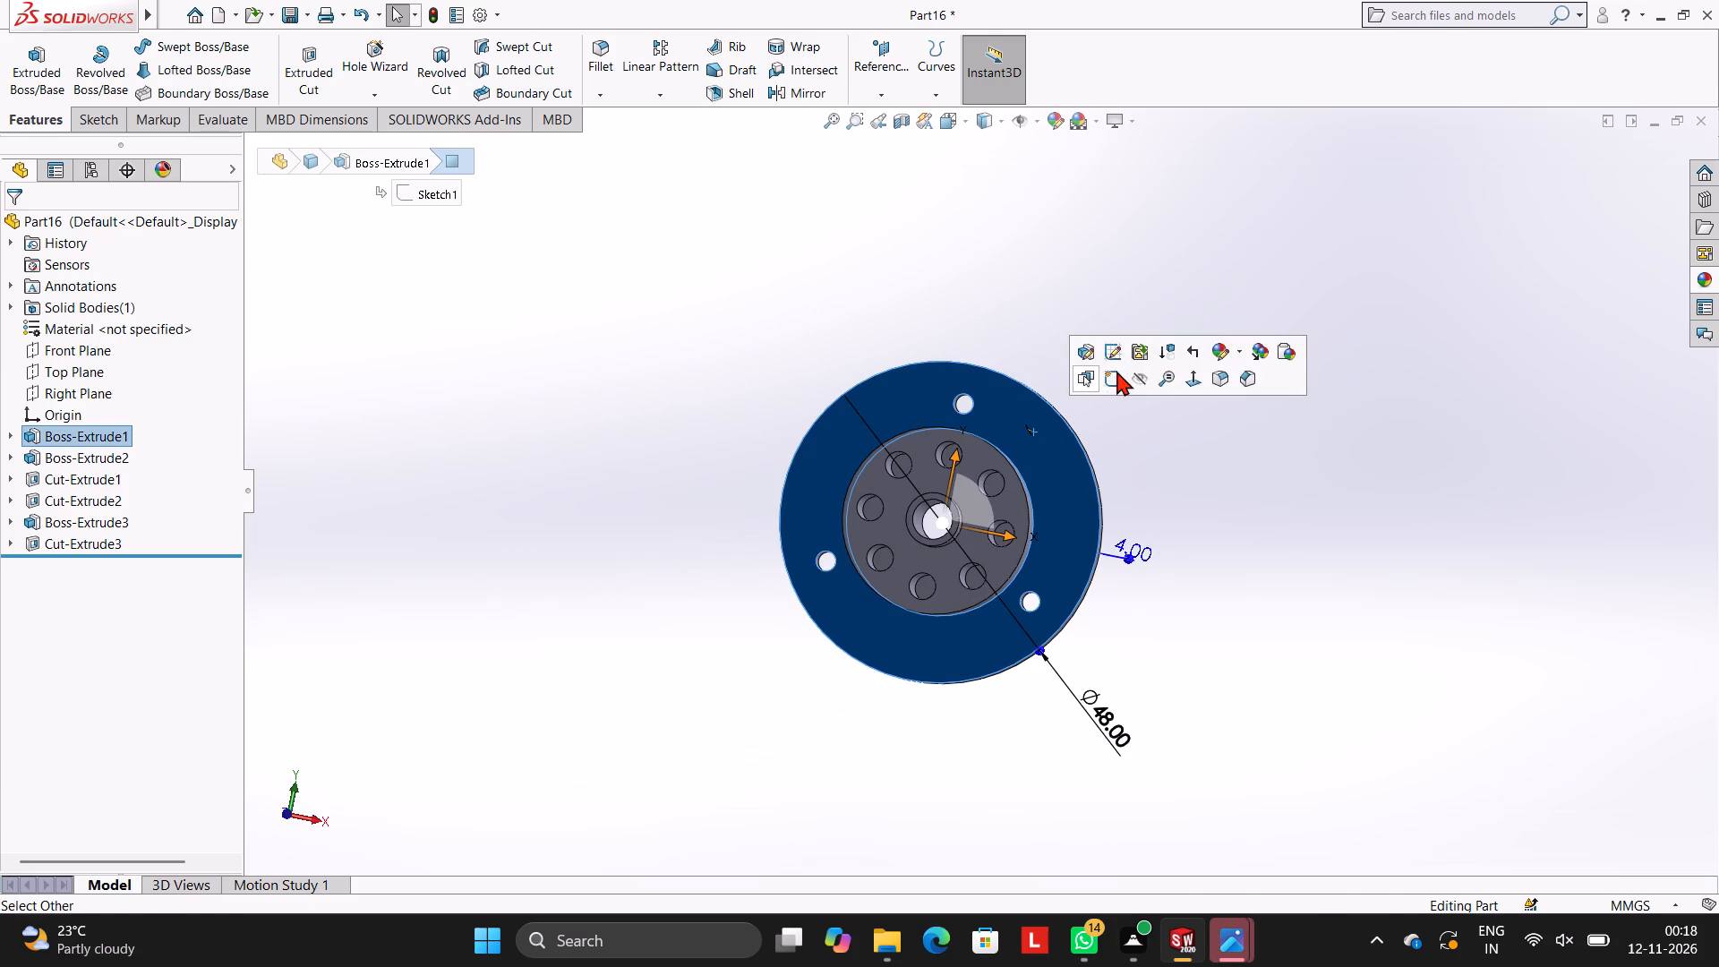
{"action": "left_click", "coordinate": [1116, 371]}
{"action": "key", "text": "ctrl+8"}
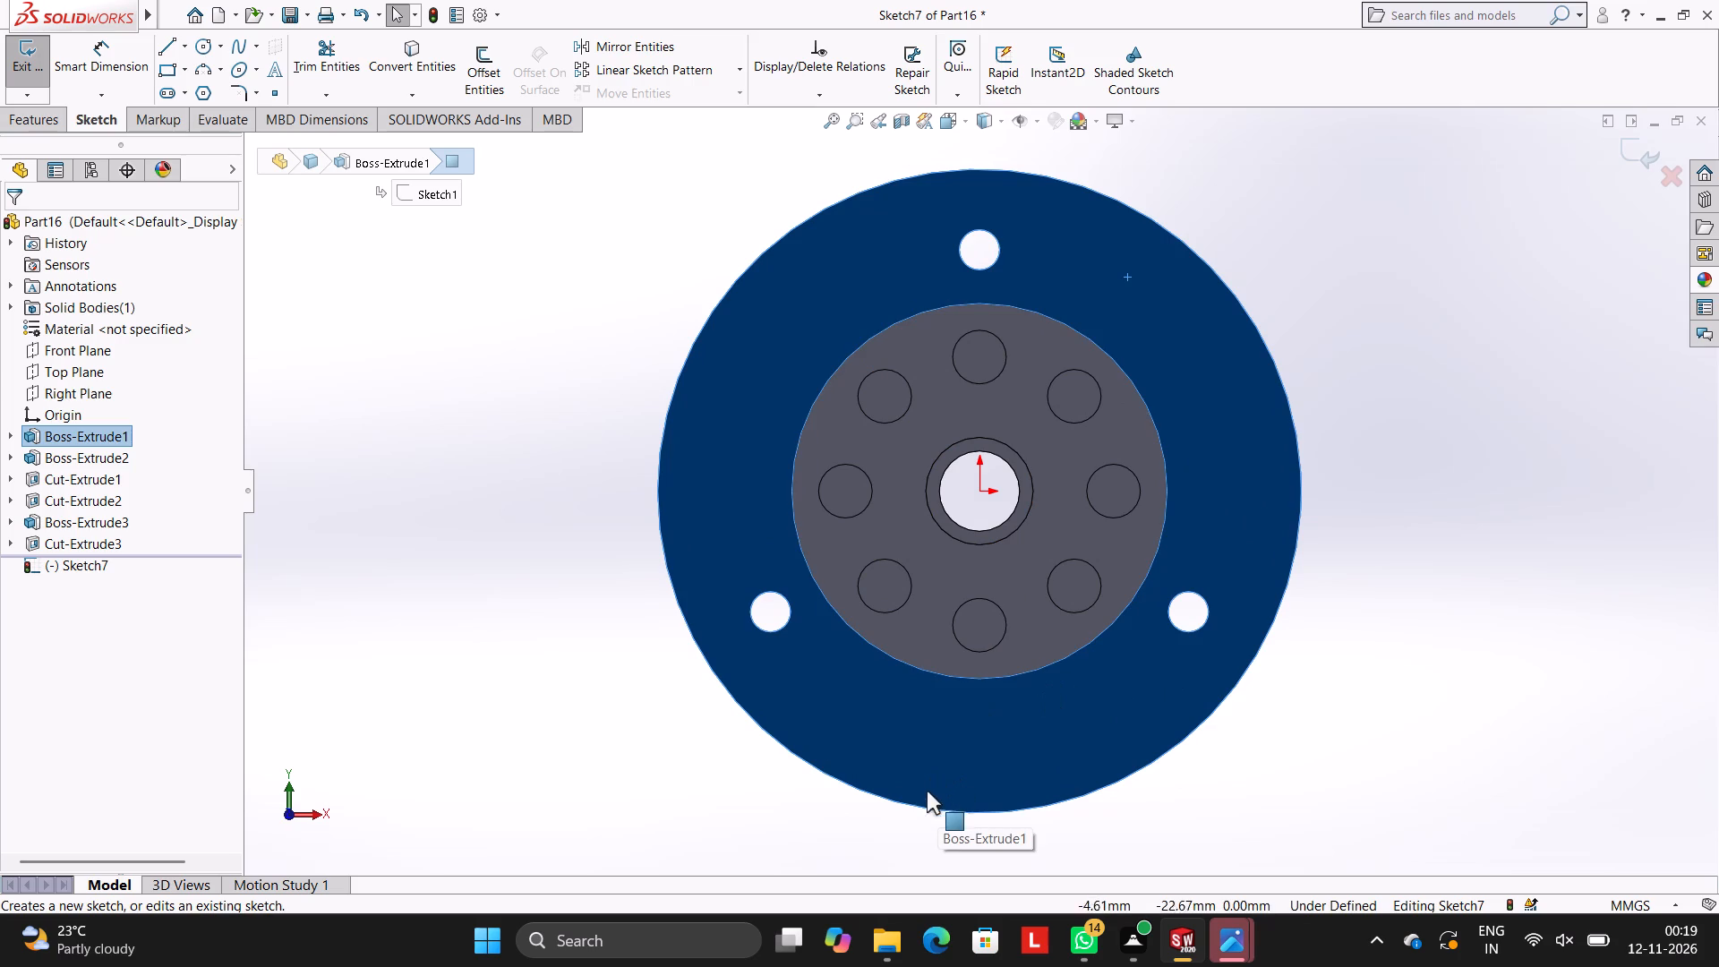
{"action": "left_click", "coordinate": [198, 44]}
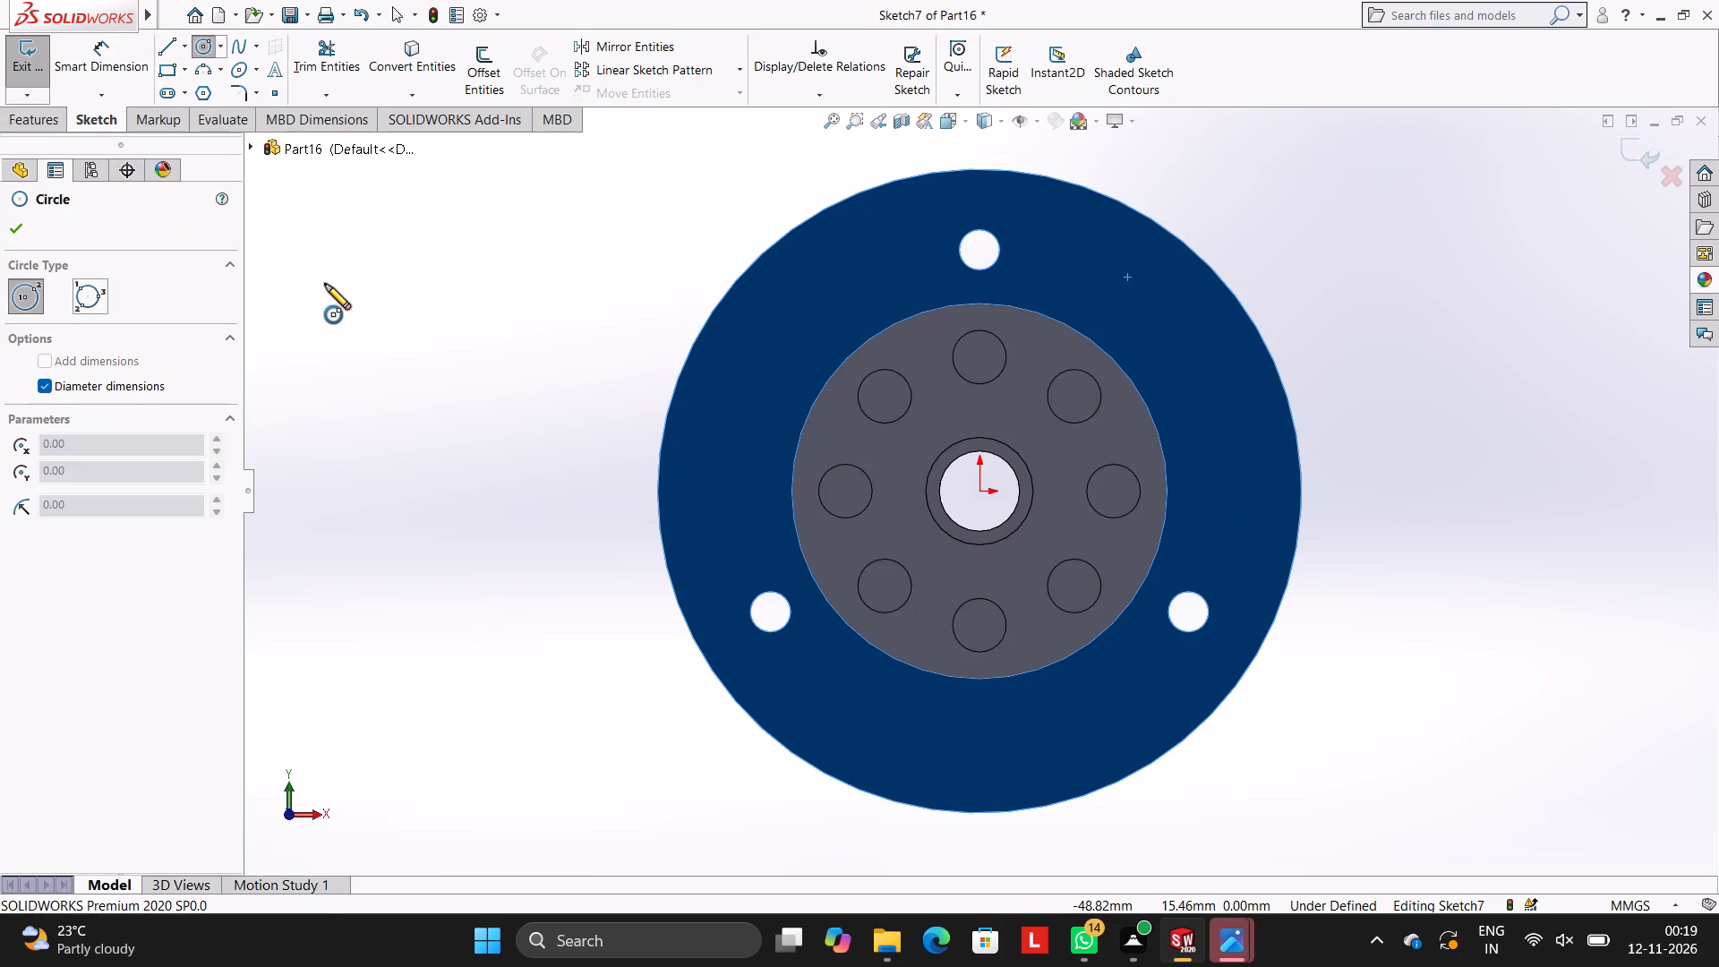
{"action": "left_click", "coordinate": [979, 490]}
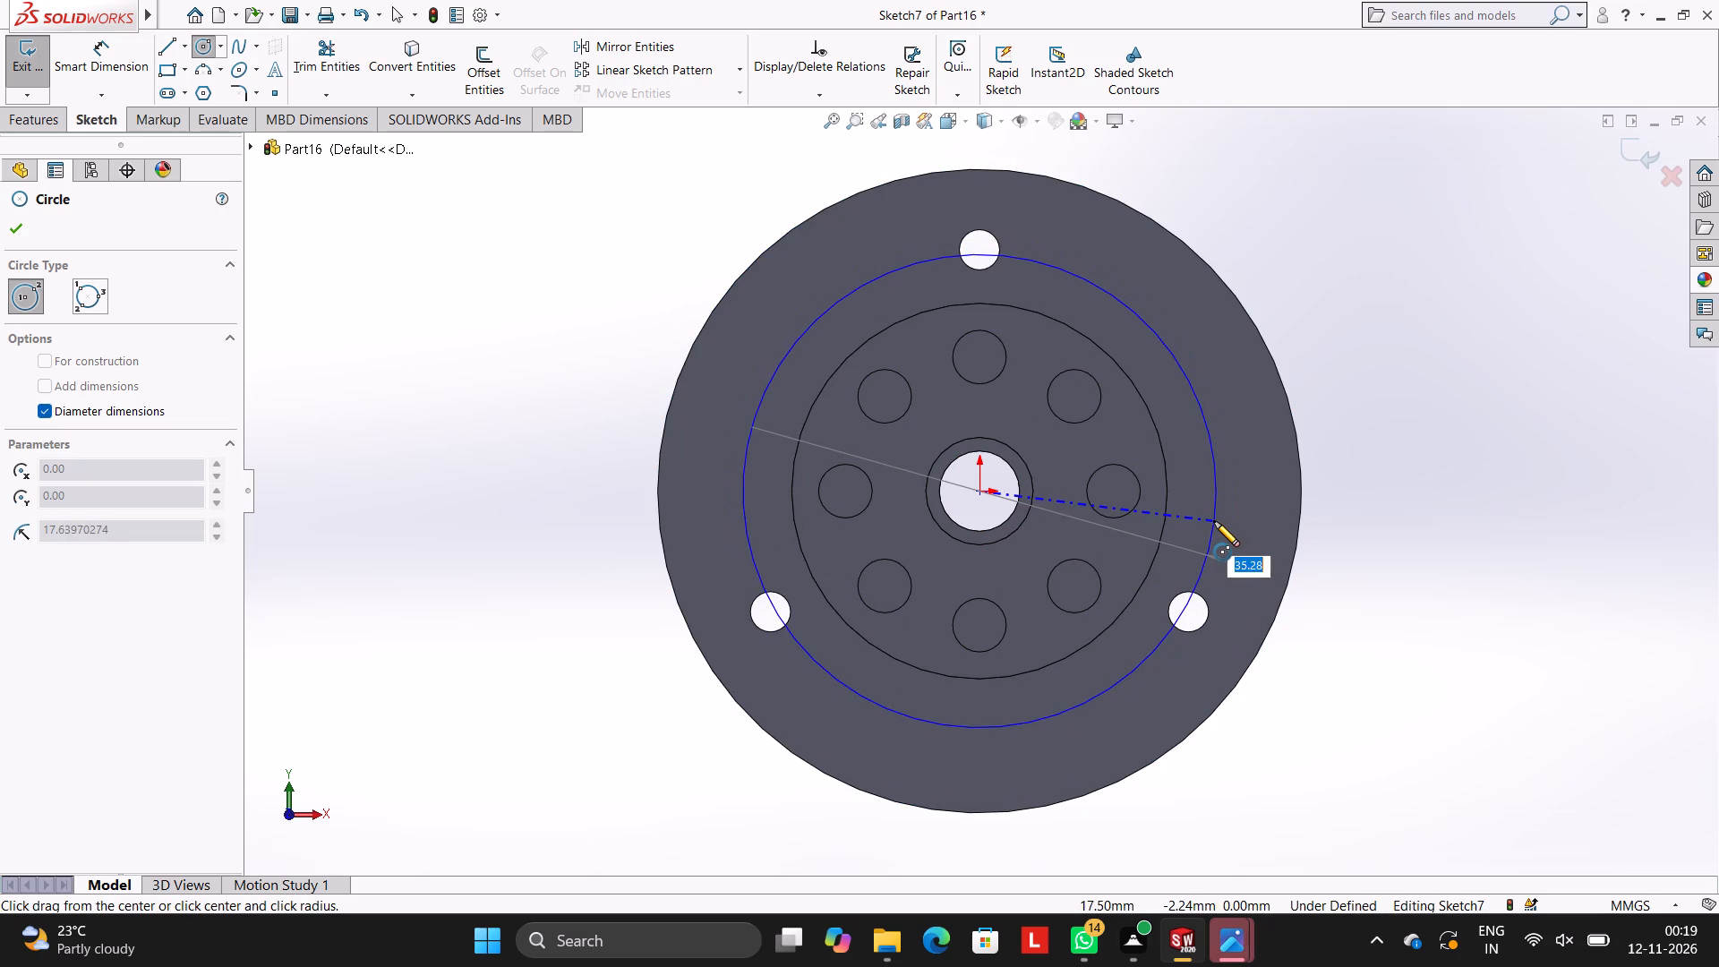
{"action": "type", "text": "36"}
{"action": "key", "text": "Return"}
{"action": "key", "text": "Escape"}
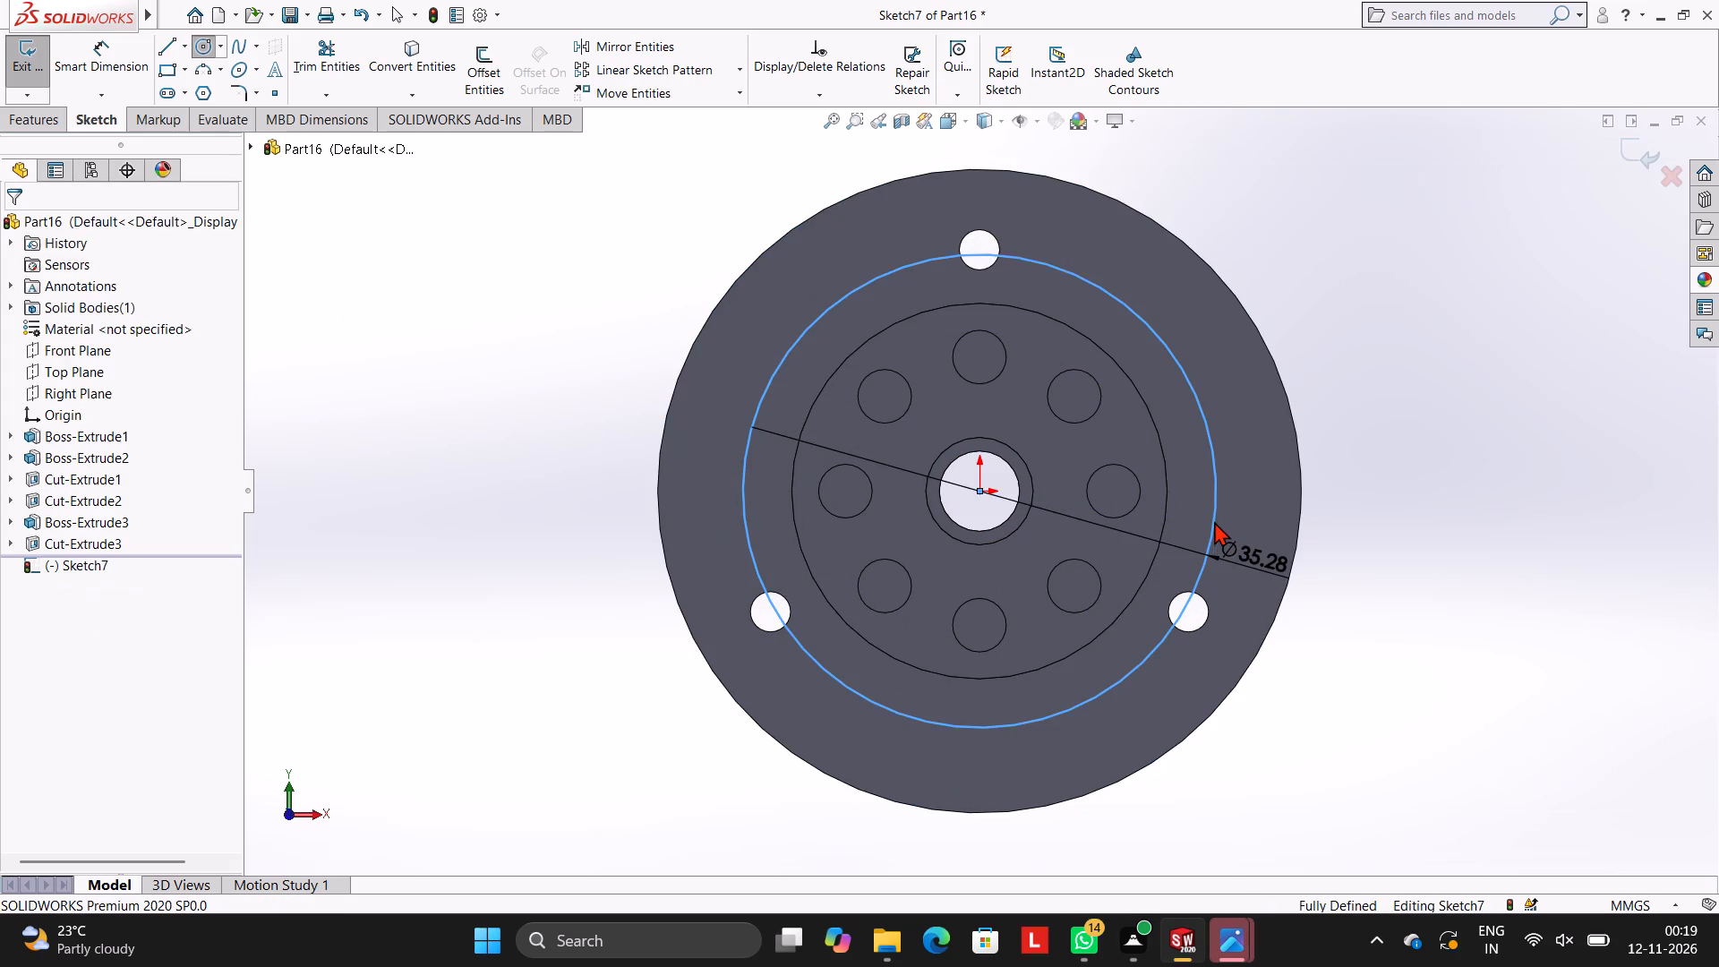
{"action": "key", "text": "Escape"}
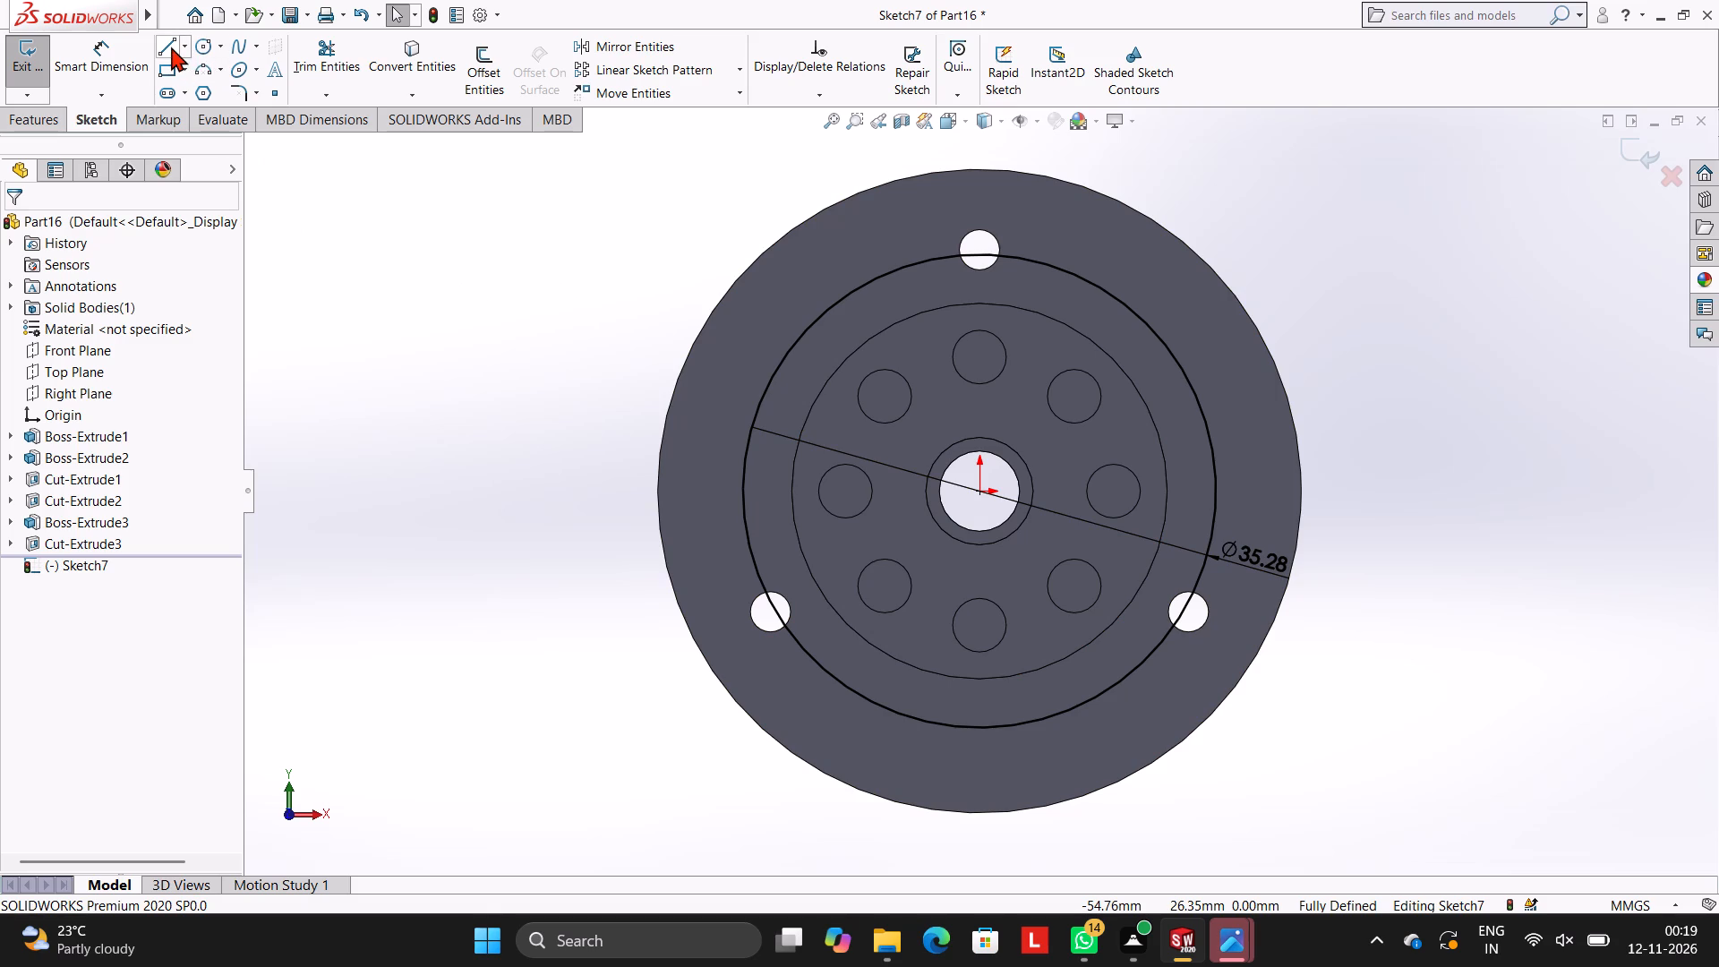
Sketch a circle of 3 mm radius, with diameter dimensions turned off, centred on the lowest point of the 35.28 mm circle.
{"action": "left_click", "coordinate": [203, 47]}
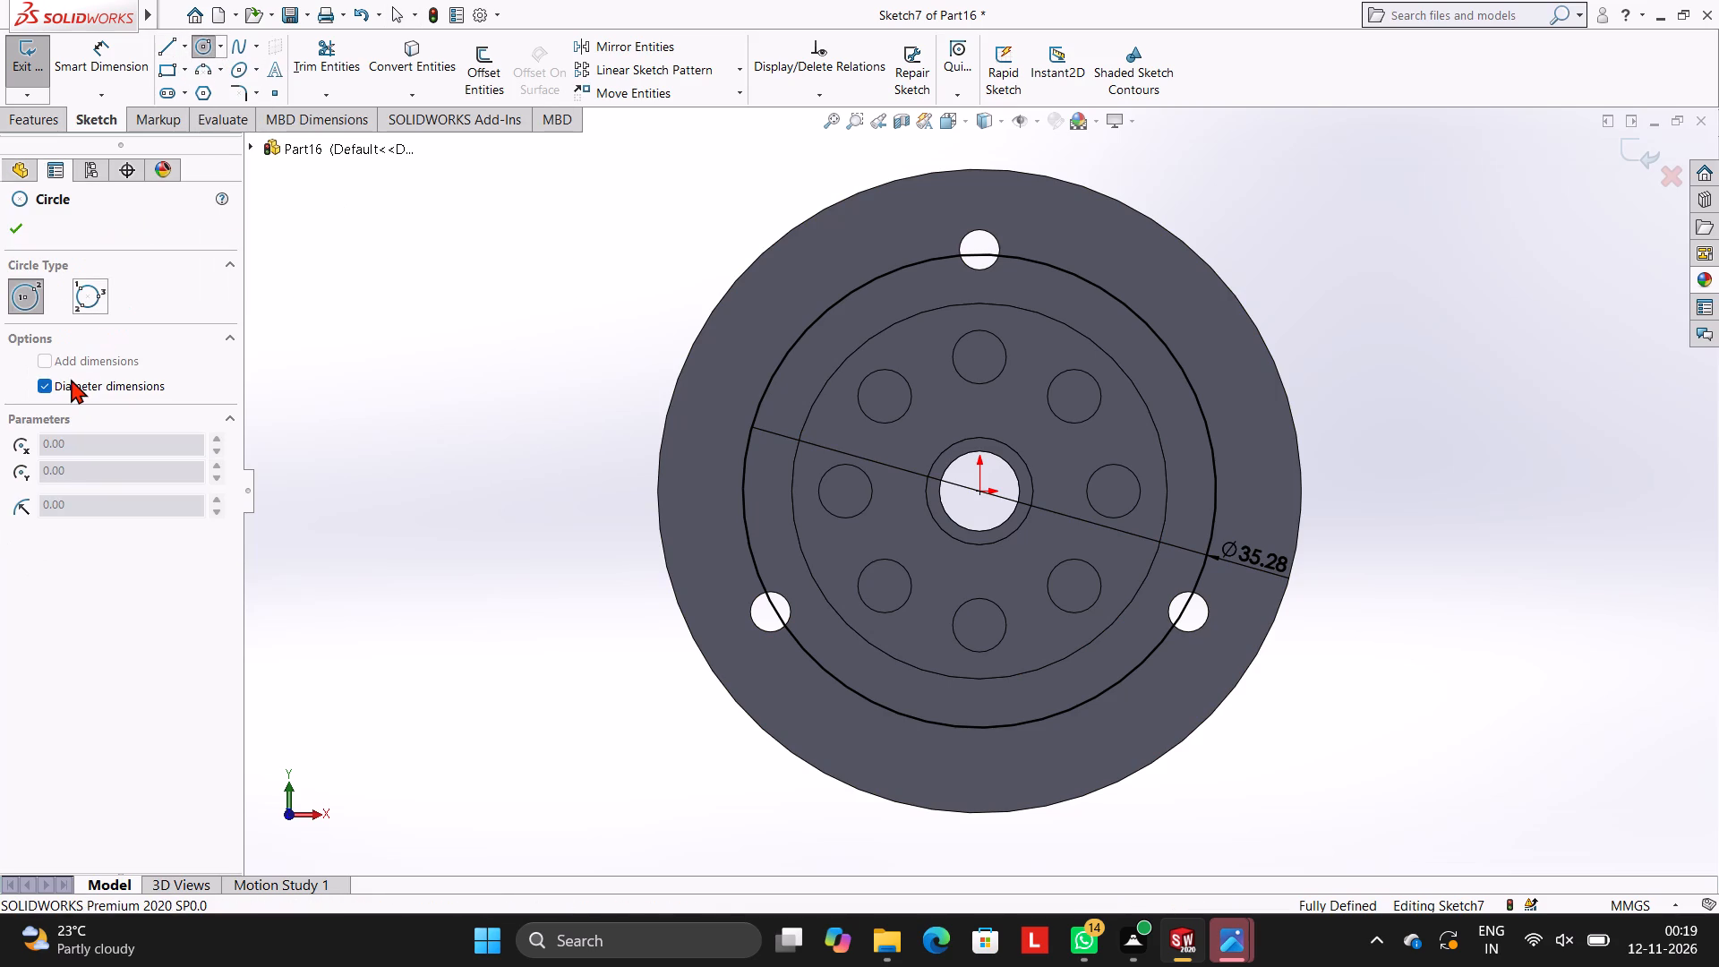
{"action": "left_click", "coordinate": [70, 379]}
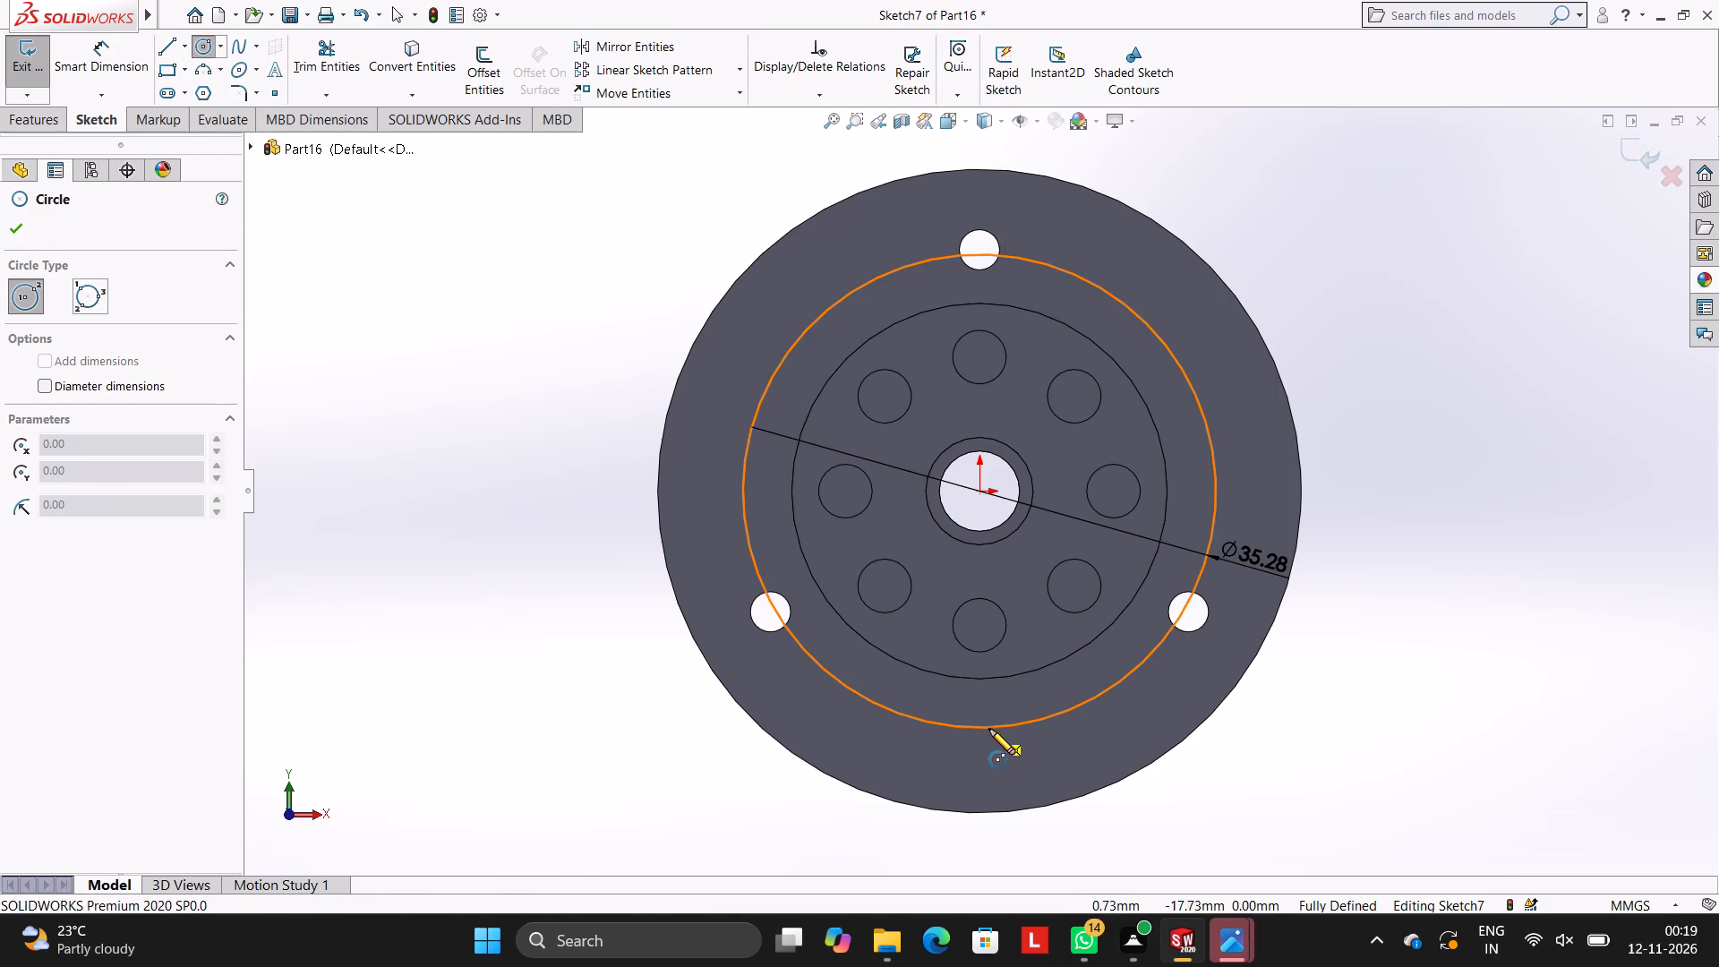
{"action": "left_click", "coordinate": [980, 726]}
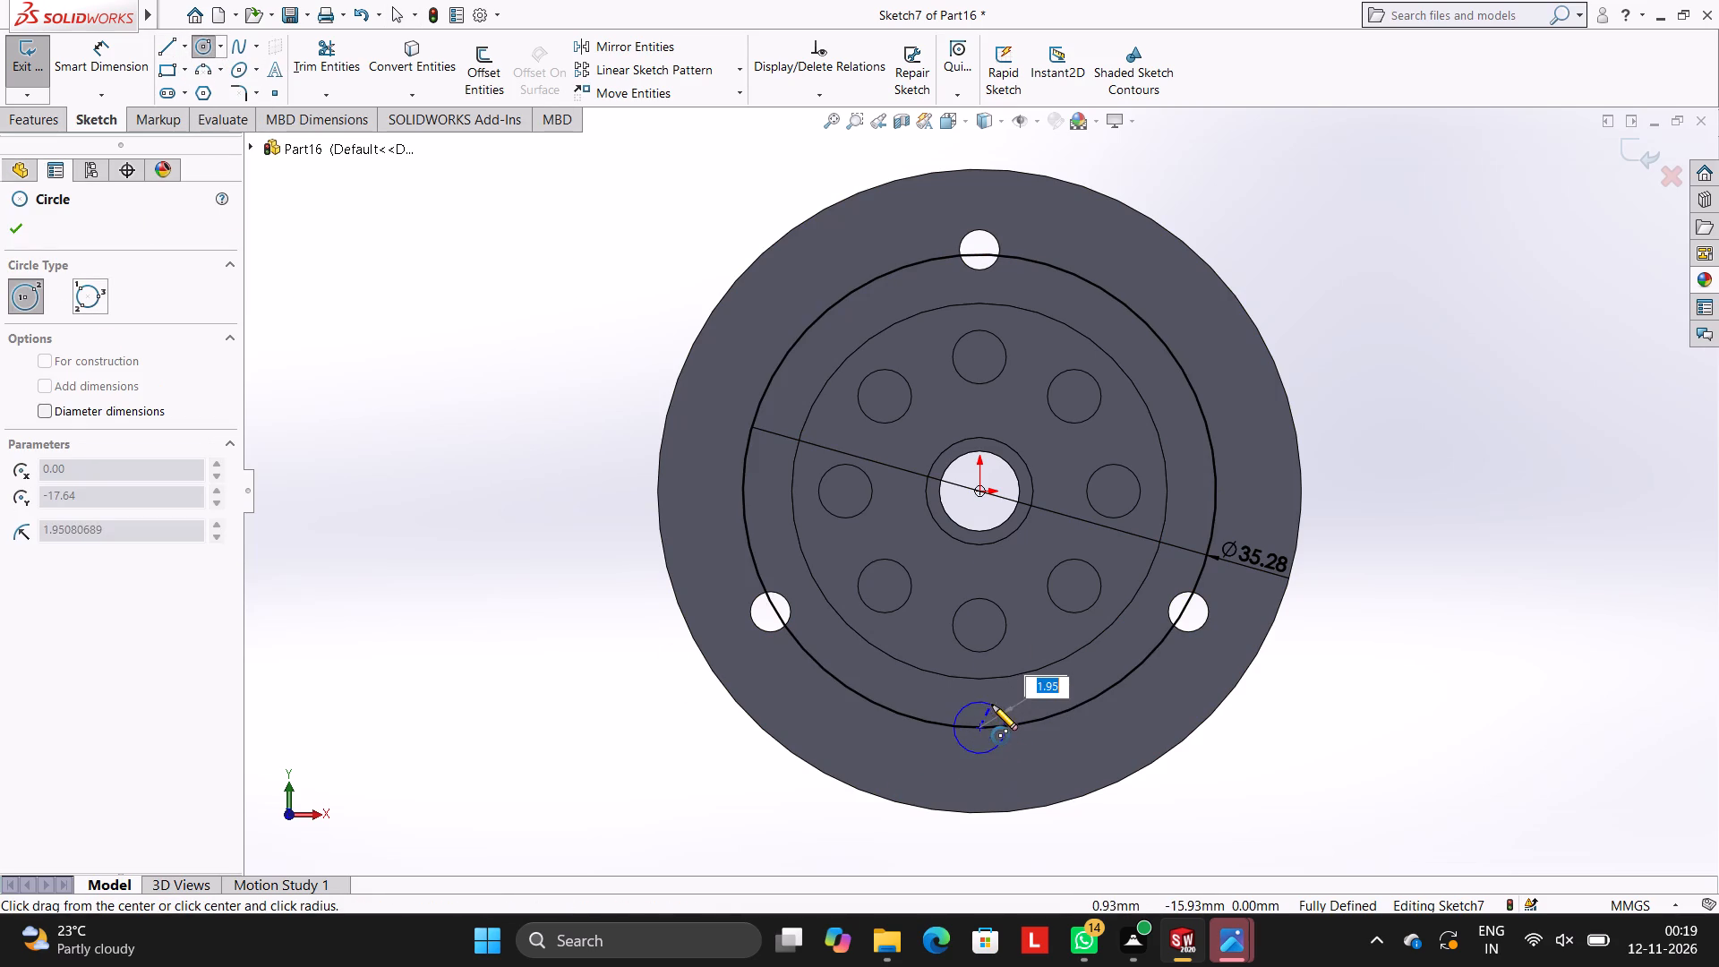
{"action": "key", "text": "3"}
{"action": "key", "text": "Return"}
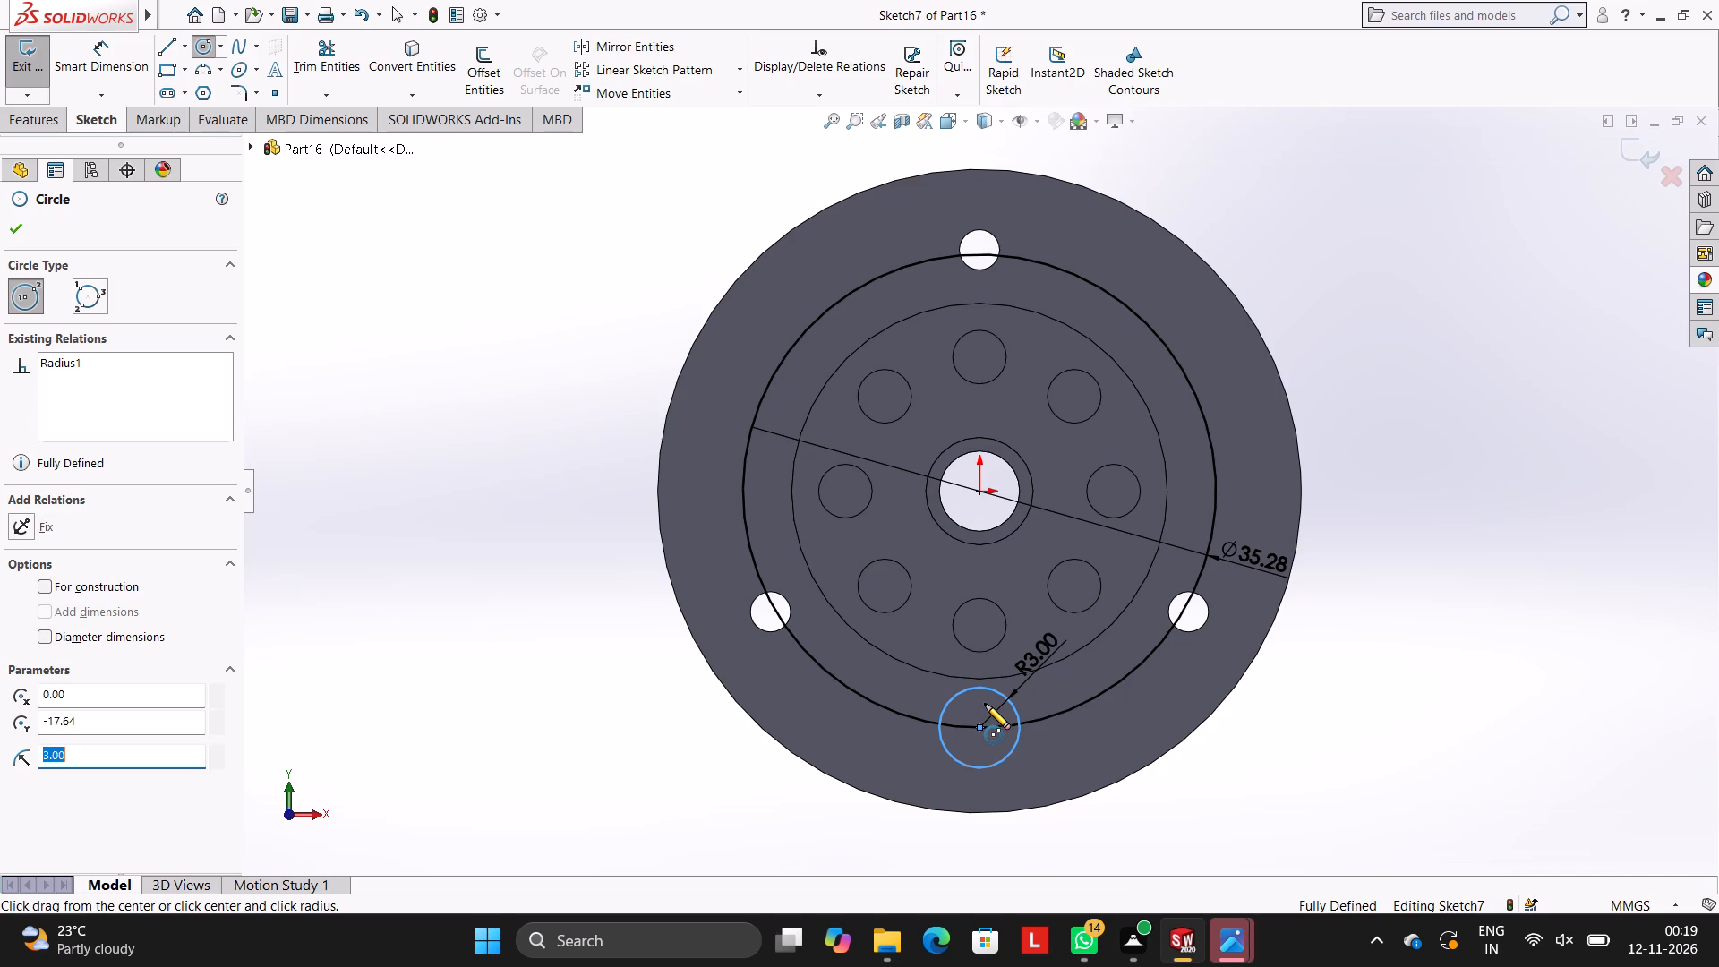
{"action": "key", "text": "Escape"}
{"action": "key", "text": "Escape"}
{"action": "key", "text": "Escape"}
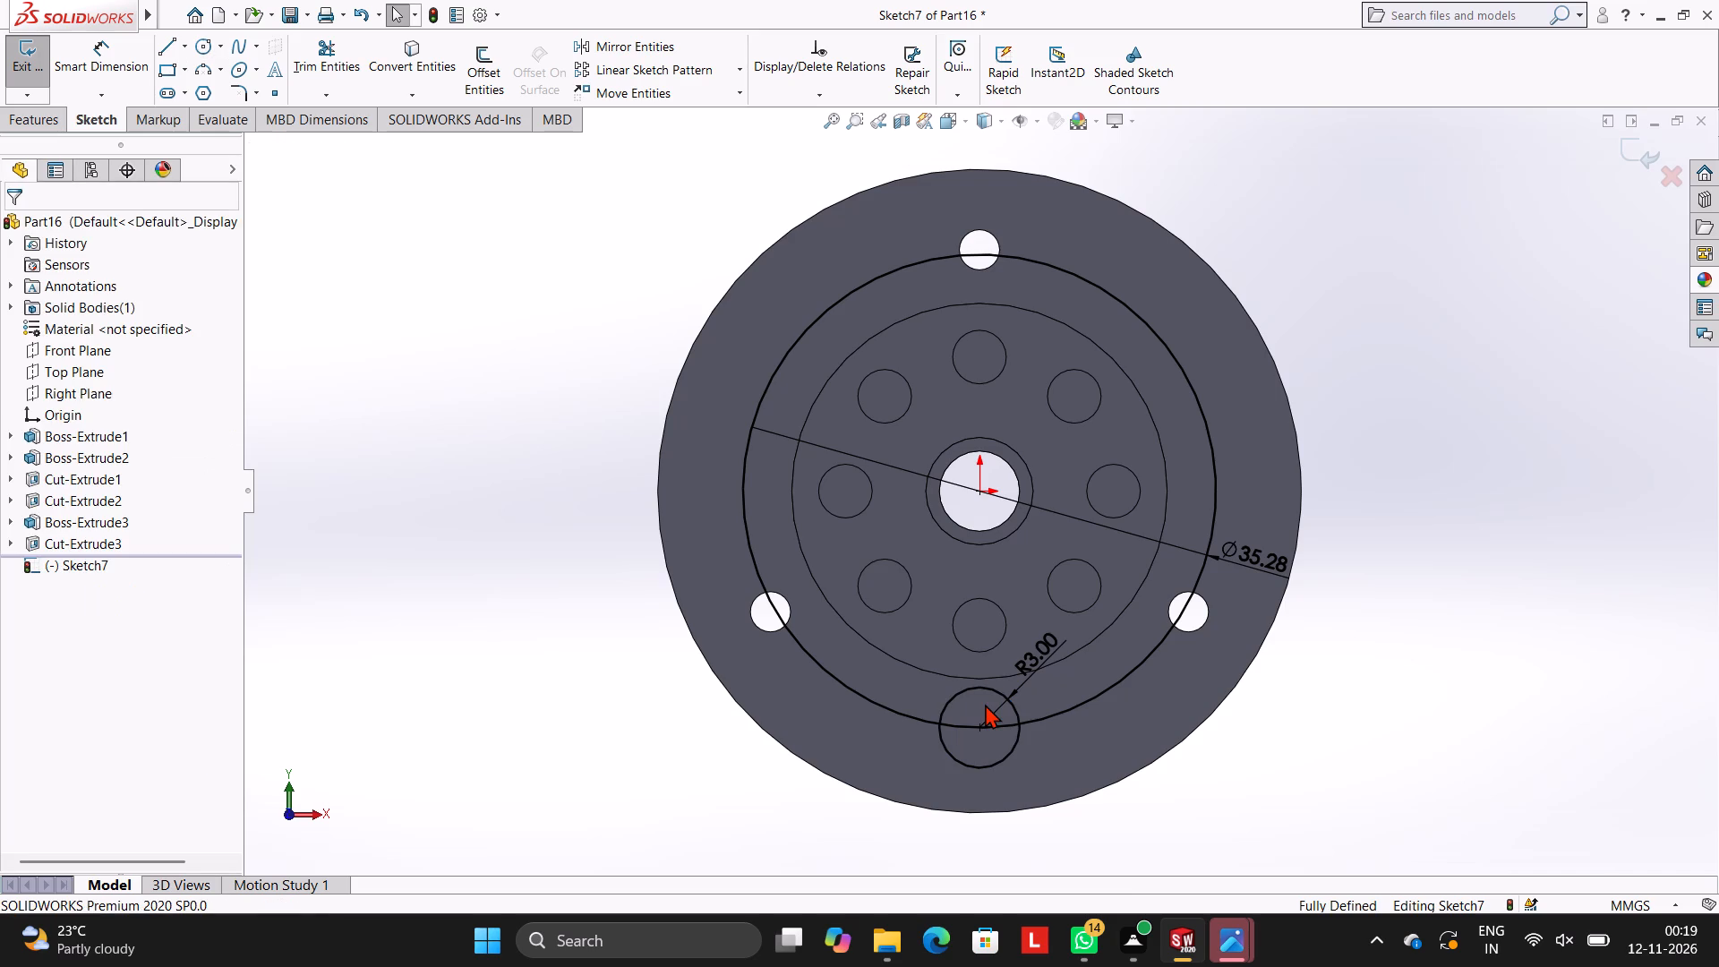
Sketch a 5 mm horizontal line leftward from the flange's lowest point, then a slanted line up to the 3 mm radius circle's left side.
{"action": "scroll", "coordinate": [989, 794], "scroll_direction": "up", "scroll_amount": 3}
{"action": "scroll", "coordinate": [989, 792], "scroll_direction": "down", "scroll_amount": 3}
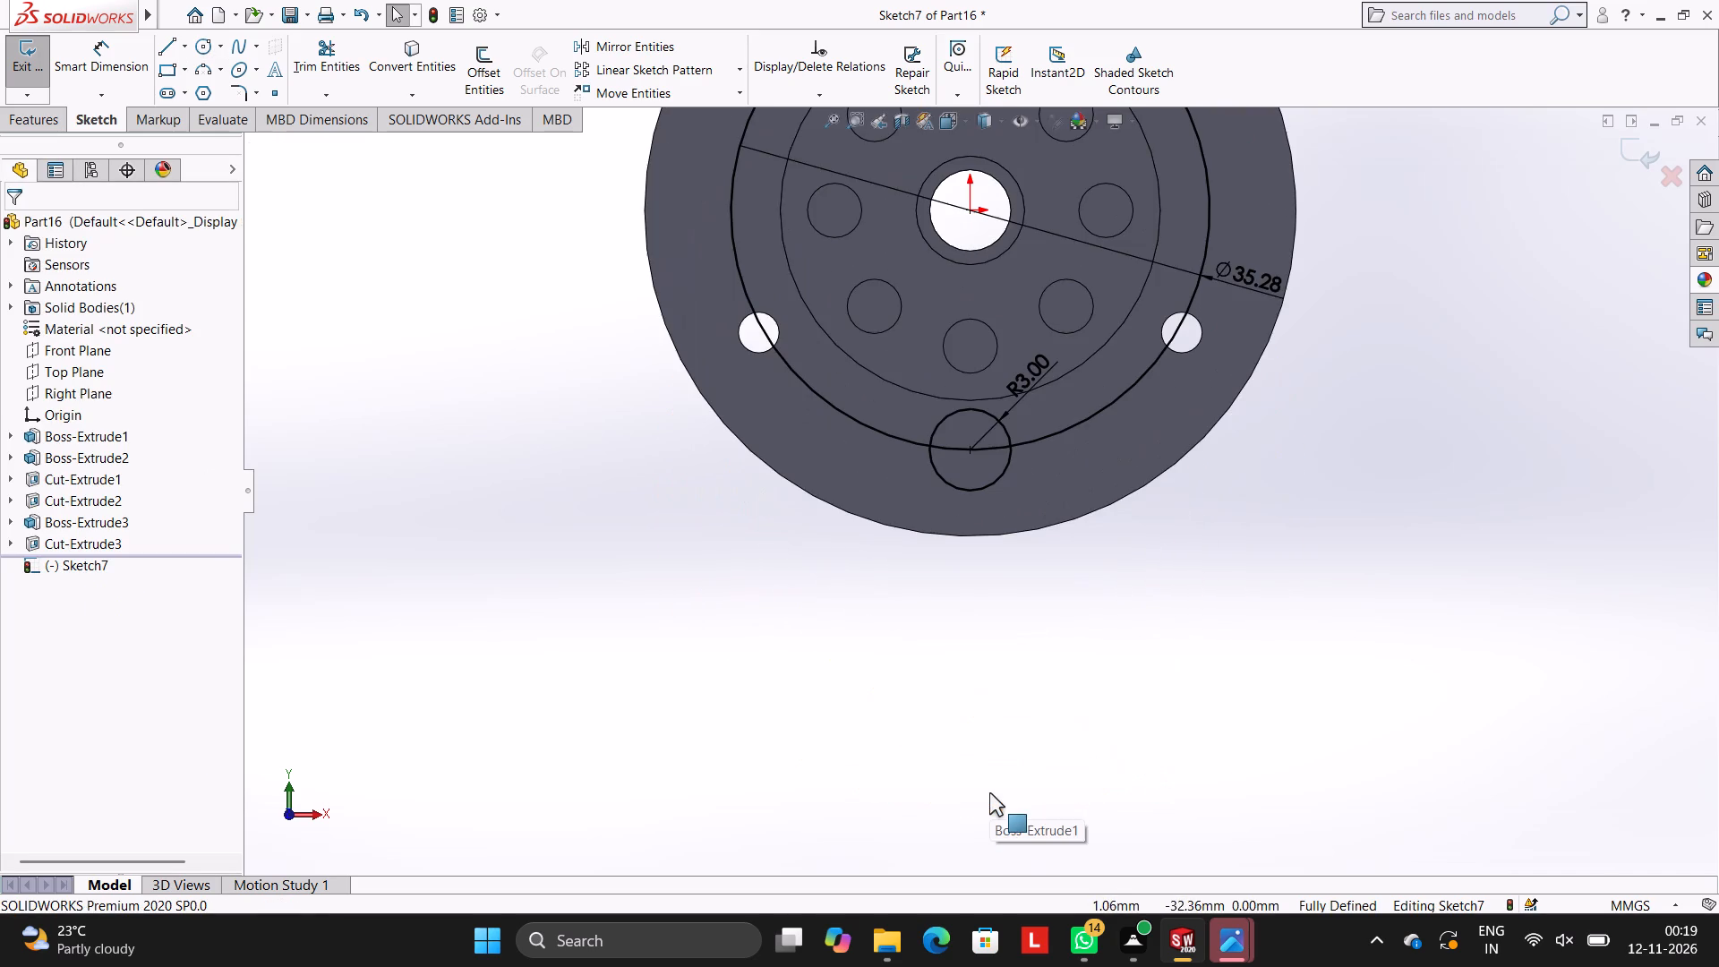
{"action": "scroll", "coordinate": [951, 402], "scroll_direction": "up", "scroll_amount": 3}
{"action": "scroll", "coordinate": [951, 403], "scroll_direction": "down", "scroll_amount": 4}
{"action": "scroll", "coordinate": [979, 487], "scroll_direction": "down", "scroll_amount": 1}
{"action": "scroll", "coordinate": [1026, 540], "scroll_direction": "up", "scroll_amount": 2}
{"action": "scroll", "coordinate": [1027, 540], "scroll_direction": "down", "scroll_amount": 1}
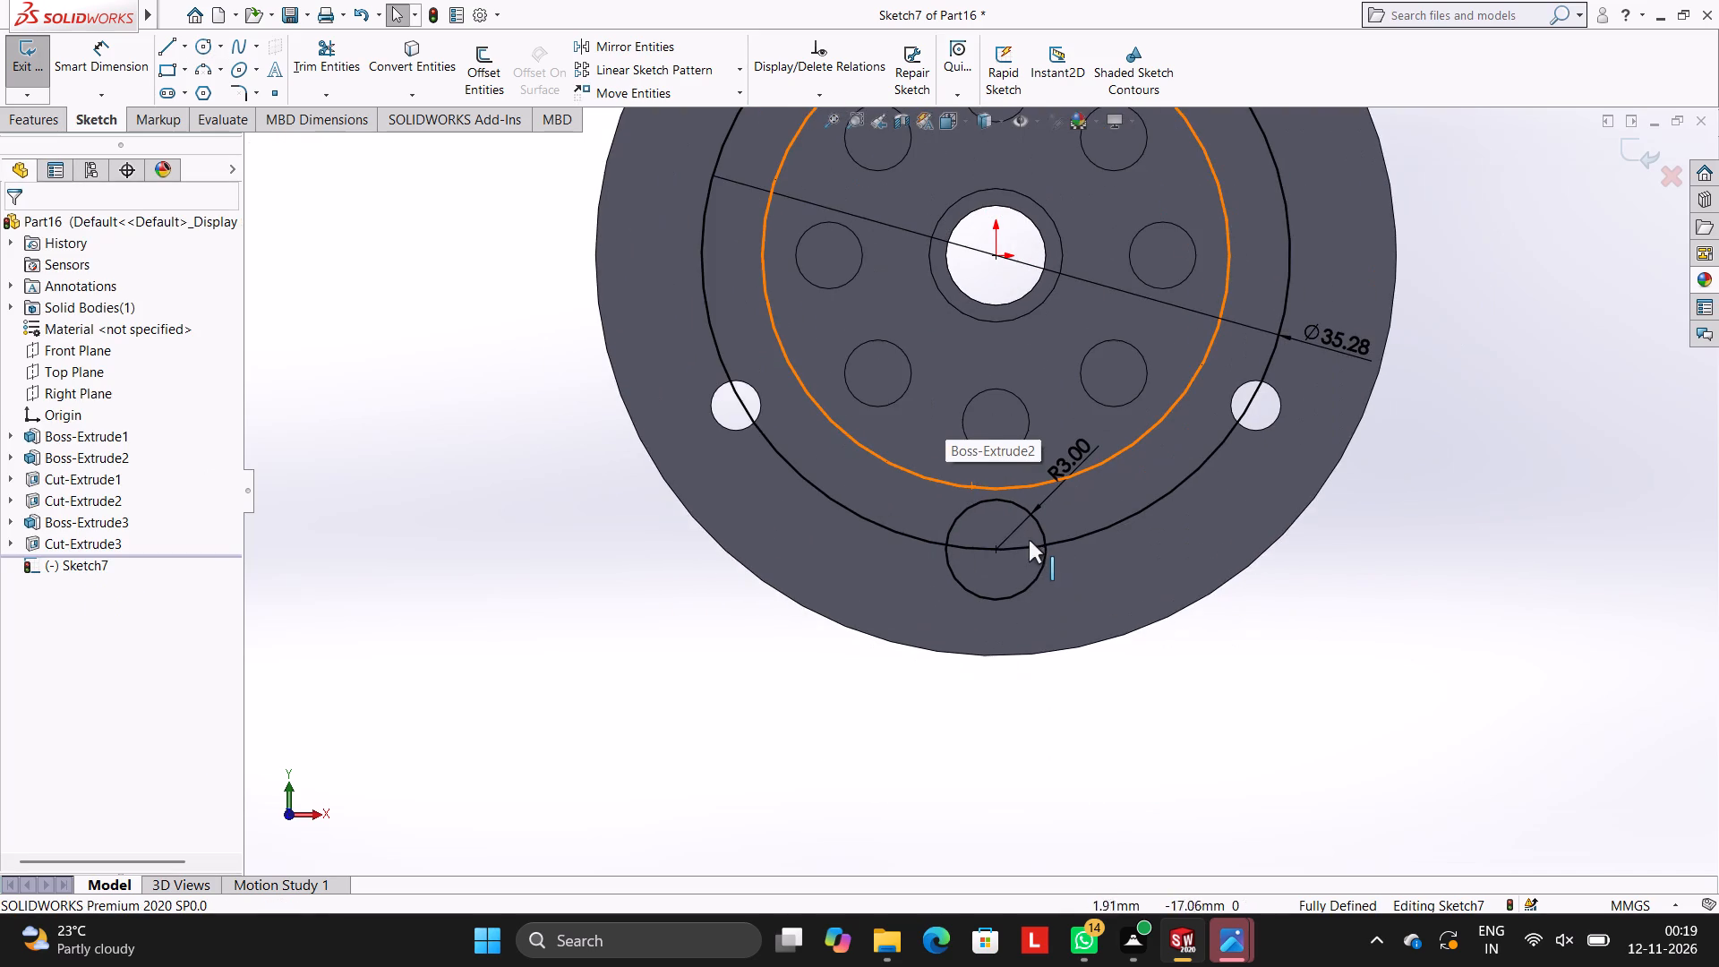
{"action": "left_click", "coordinate": [167, 52]}
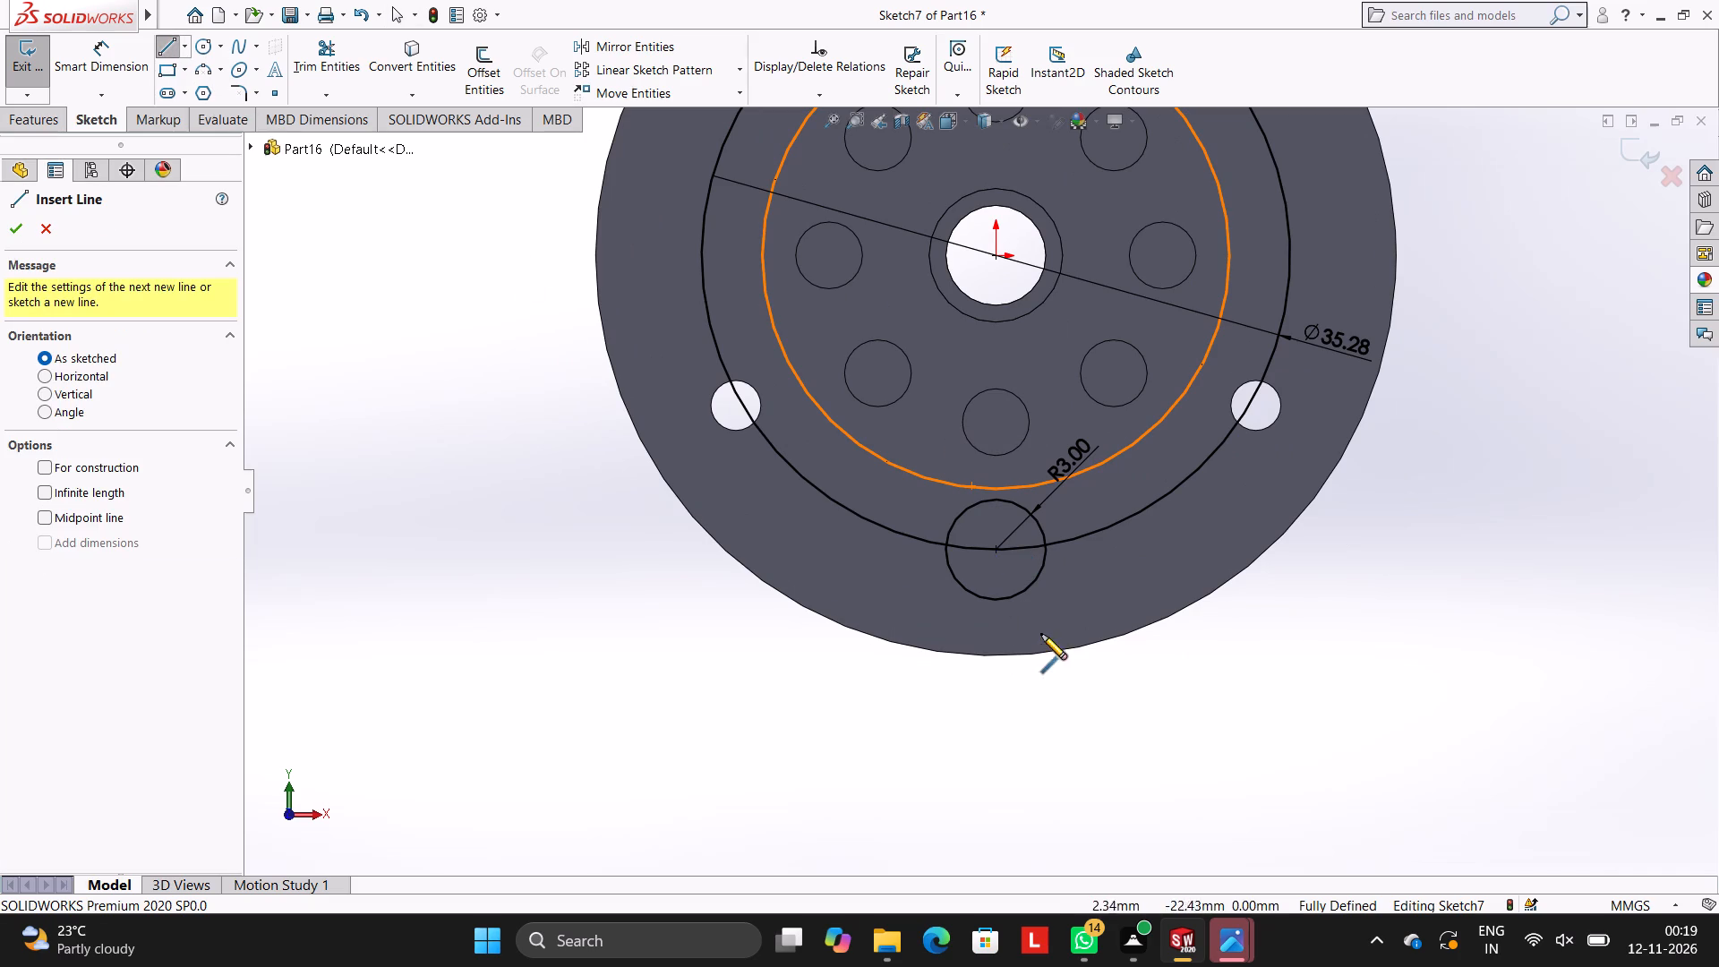
{"action": "left_click", "coordinate": [996, 657]}
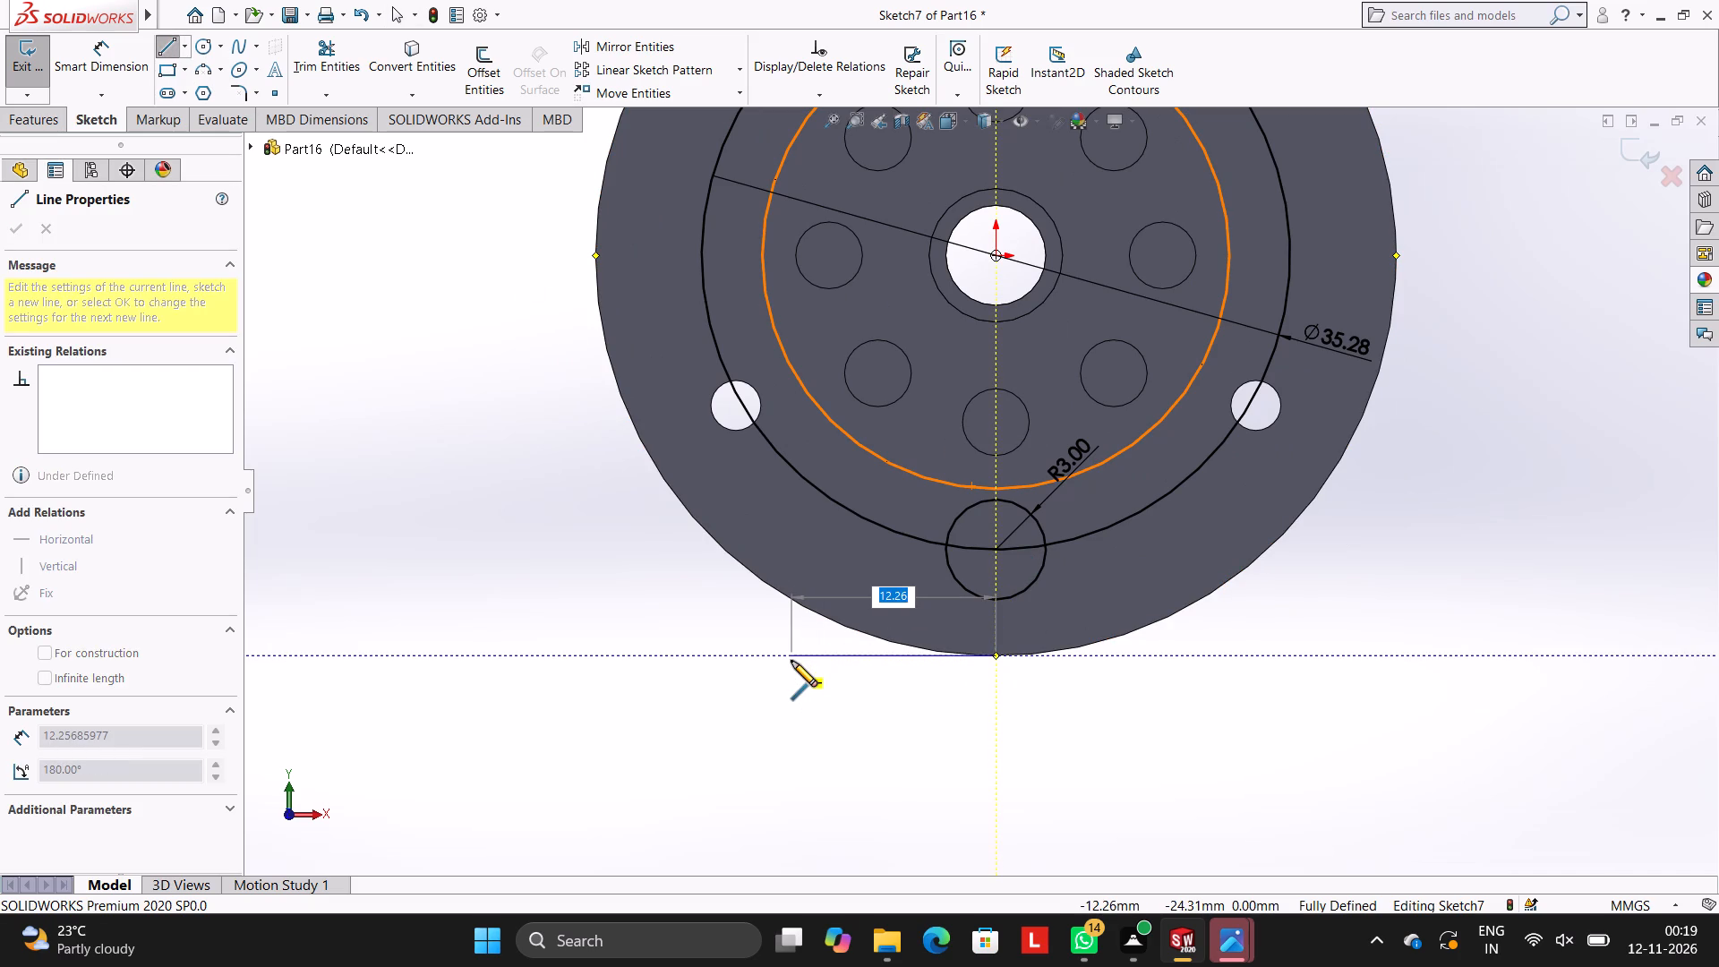
{"action": "key", "text": "5"}
{"action": "key", "text": "Return"}
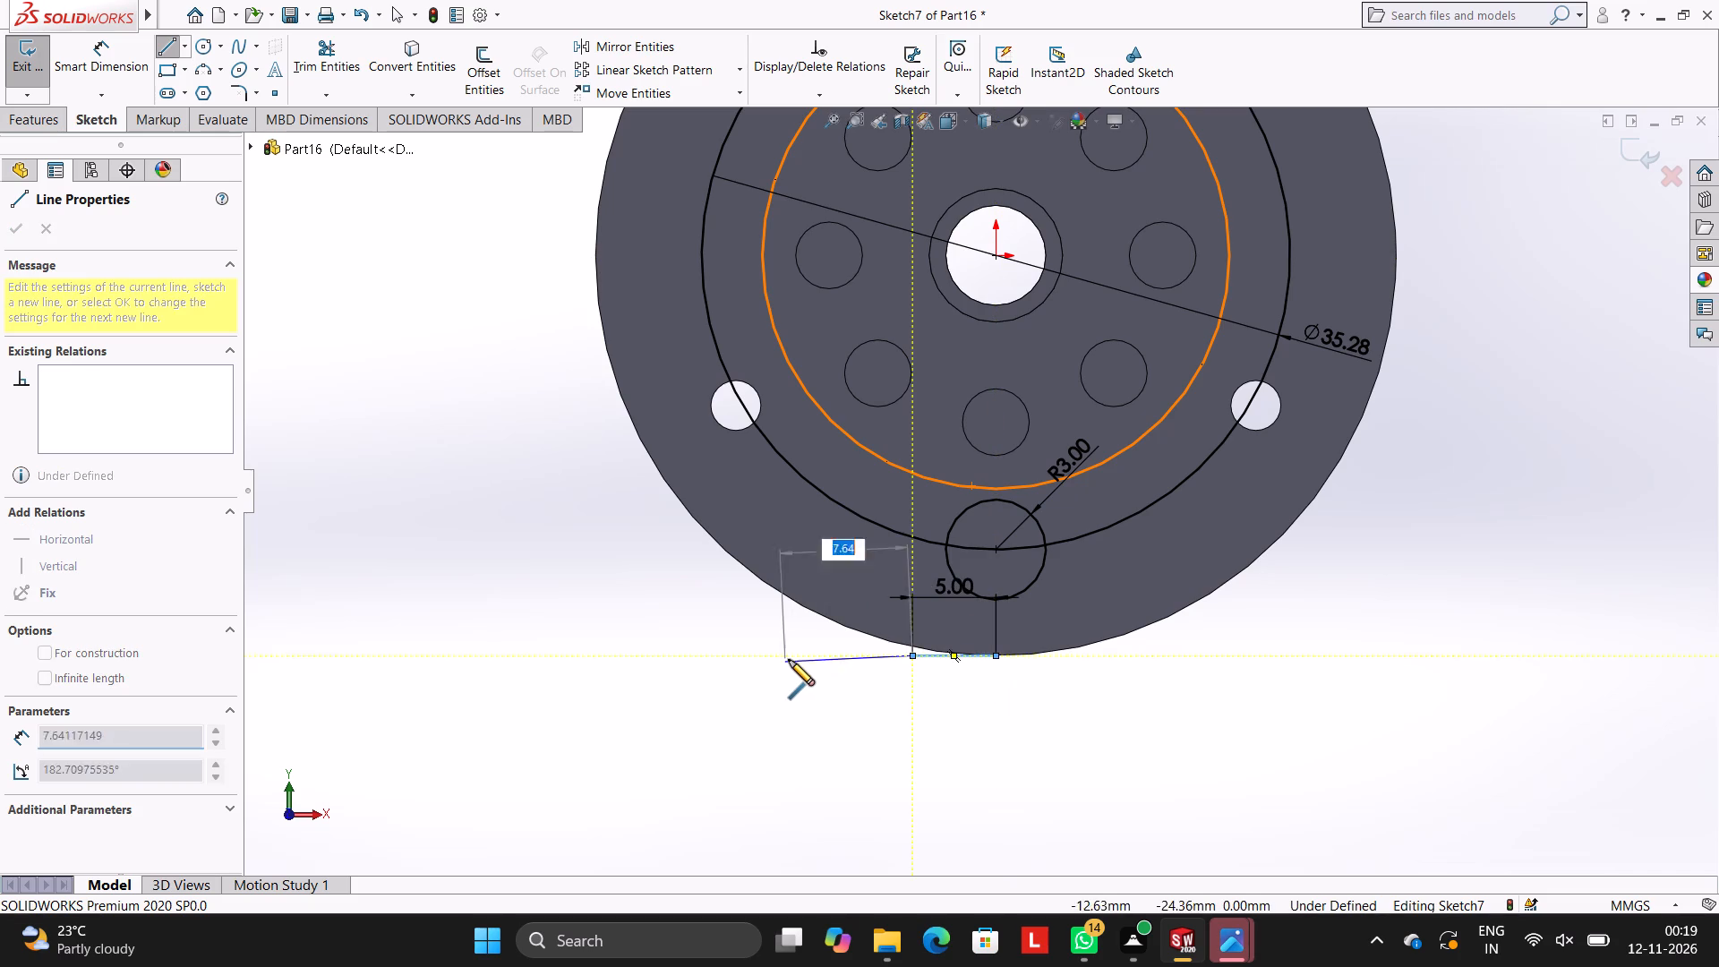
{"action": "left_click", "coordinate": [945, 543]}
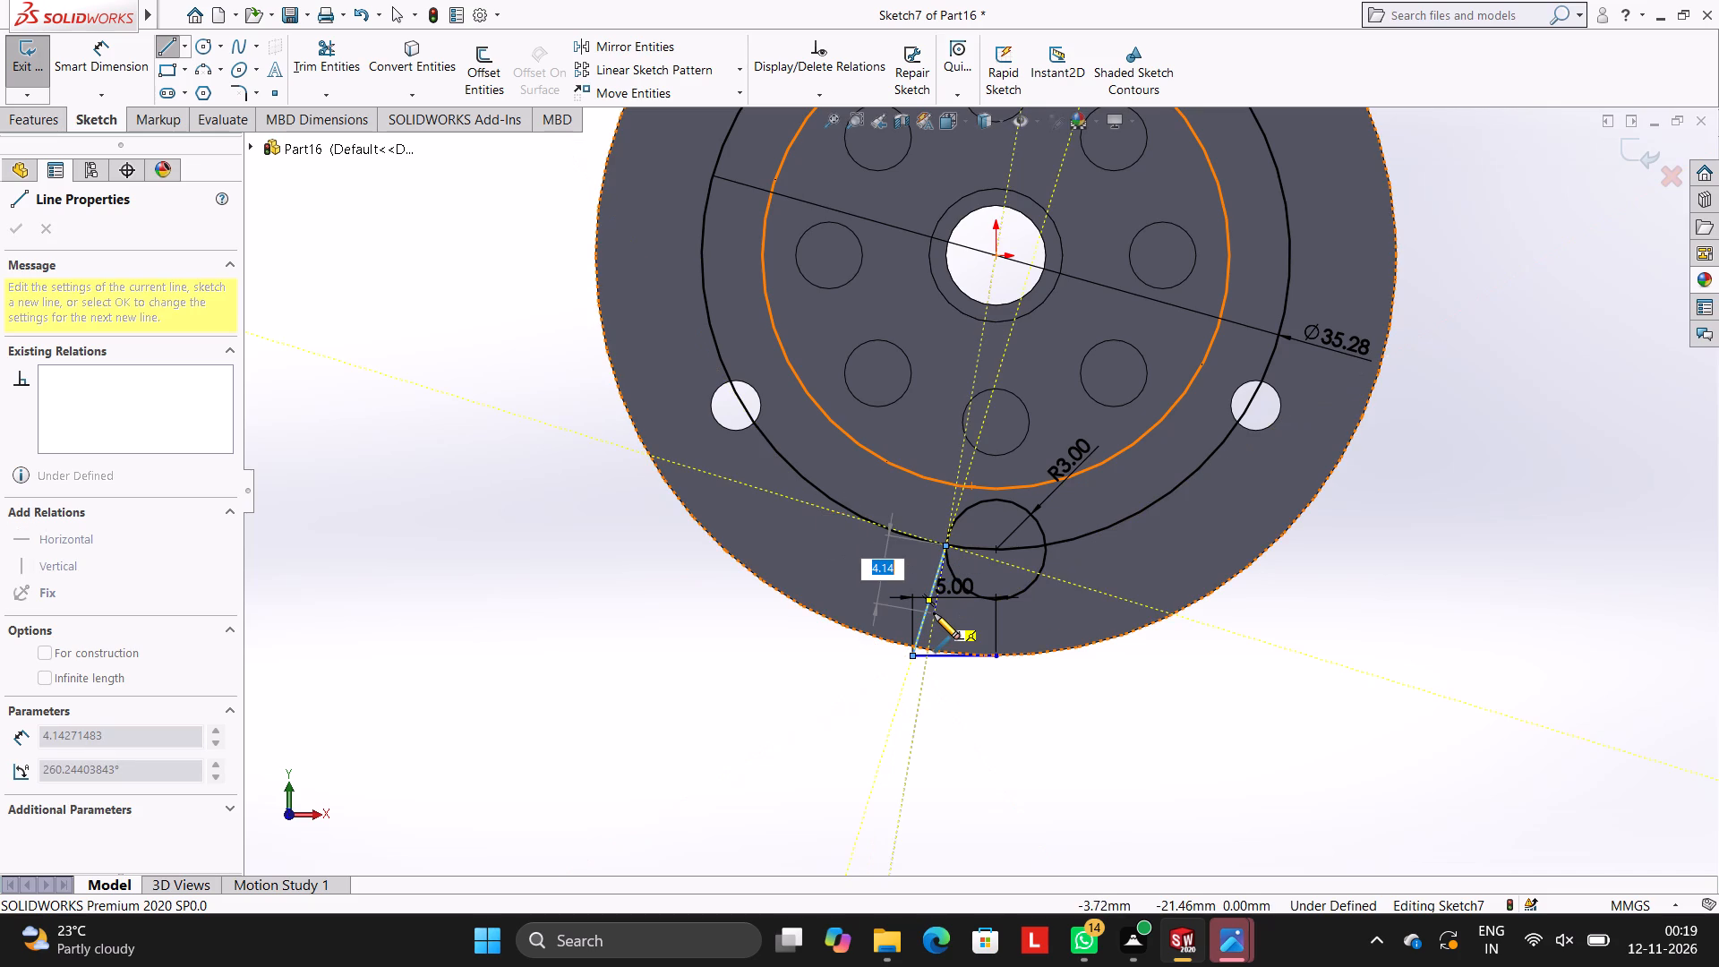
{"action": "key", "text": "Escape"}
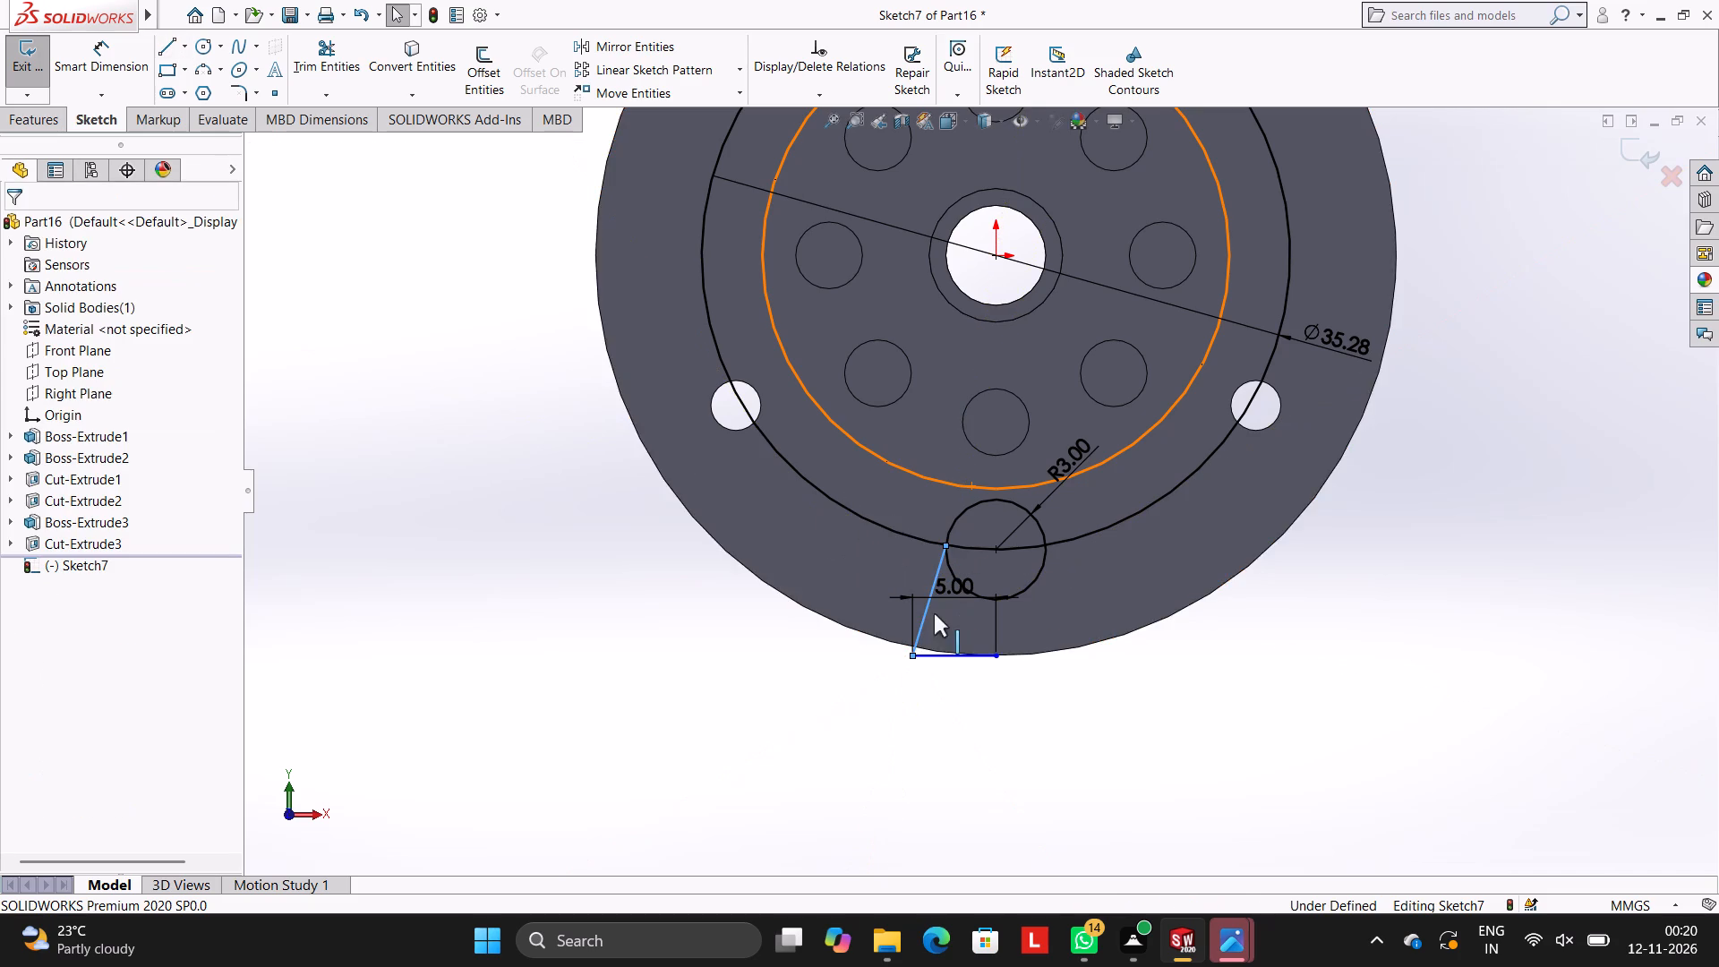
{"action": "scroll", "coordinate": [1038, 593], "scroll_direction": "down", "scroll_amount": 2}
{"action": "key", "text": "Escape"}
{"action": "key", "text": "Escape"}
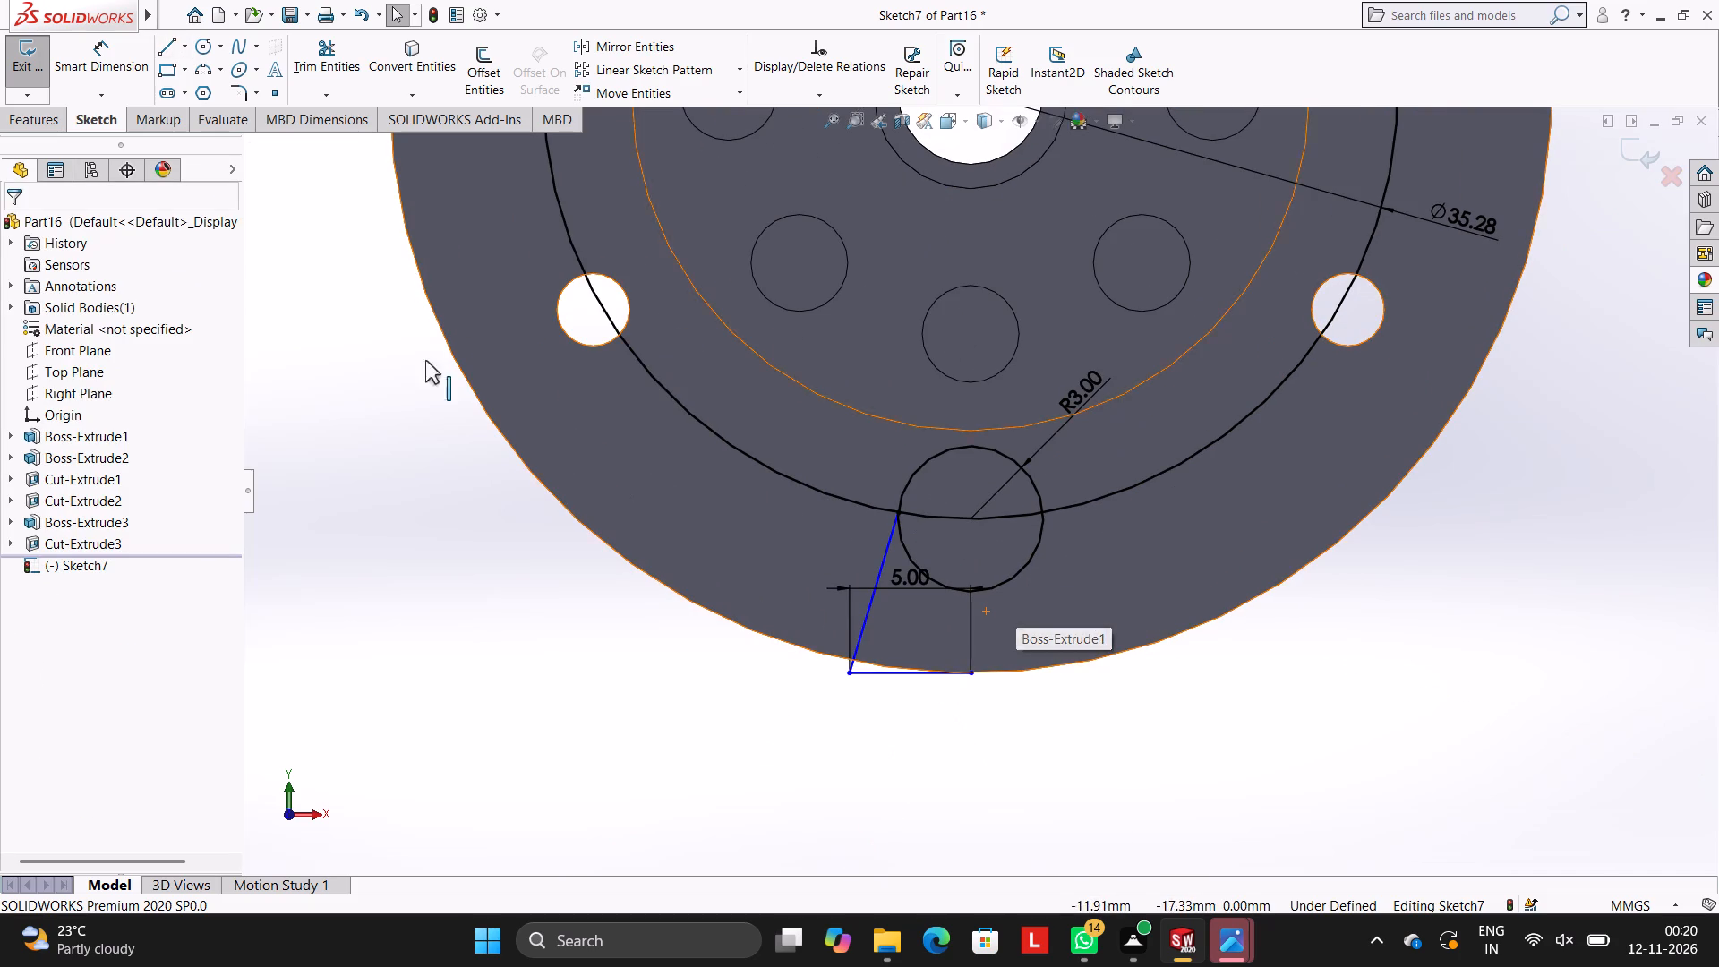
Sketch a 5 mm horizontal line rightward from the flange's lowest point and a slanted line up to the small circle's right side.
{"action": "left_click", "coordinate": [156, 45]}
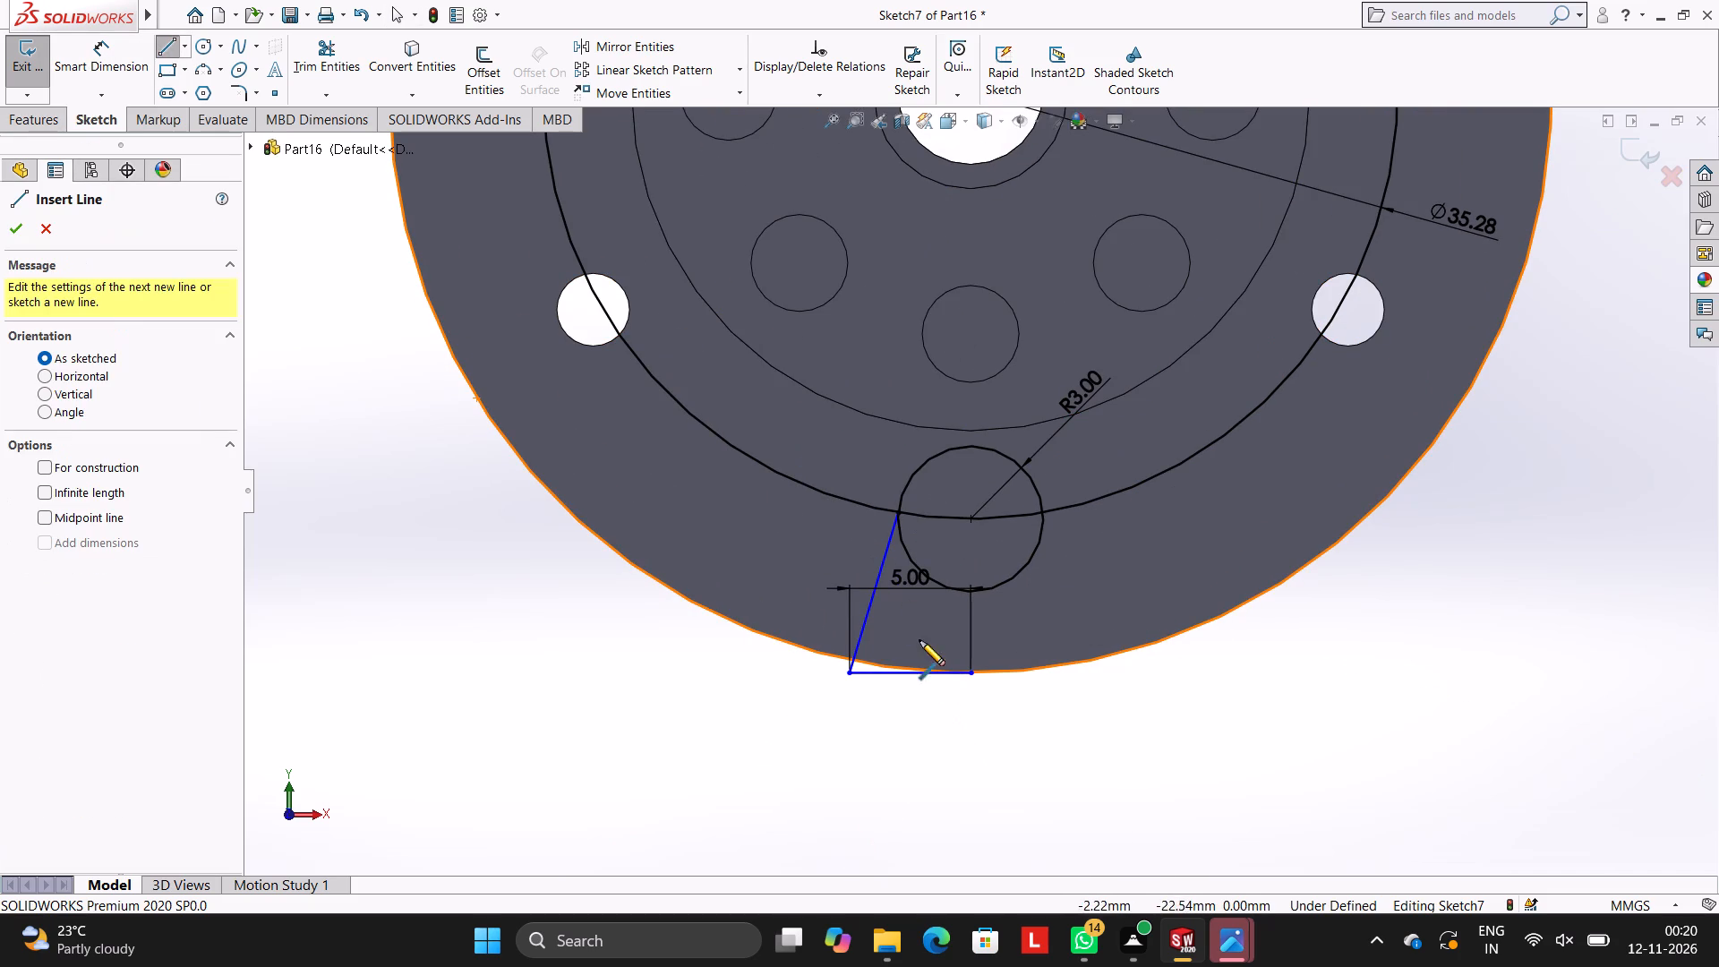
{"action": "left_click", "coordinate": [971, 672]}
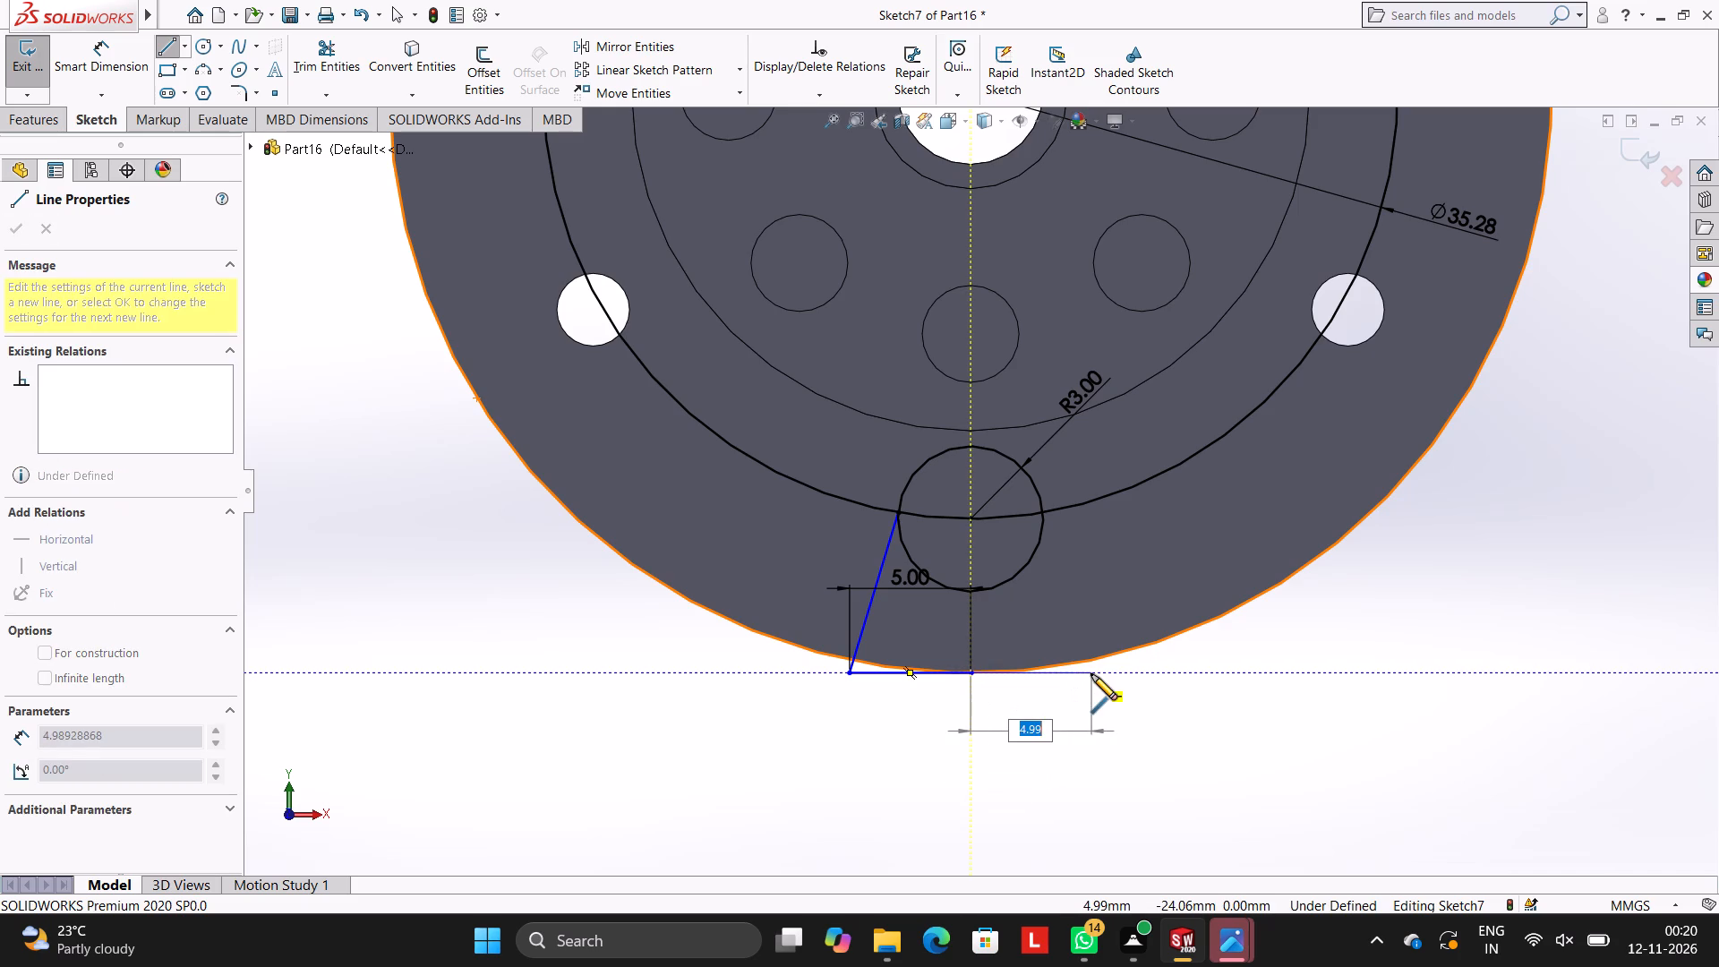
{"action": "key", "text": "5"}
{"action": "key", "text": "Return"}
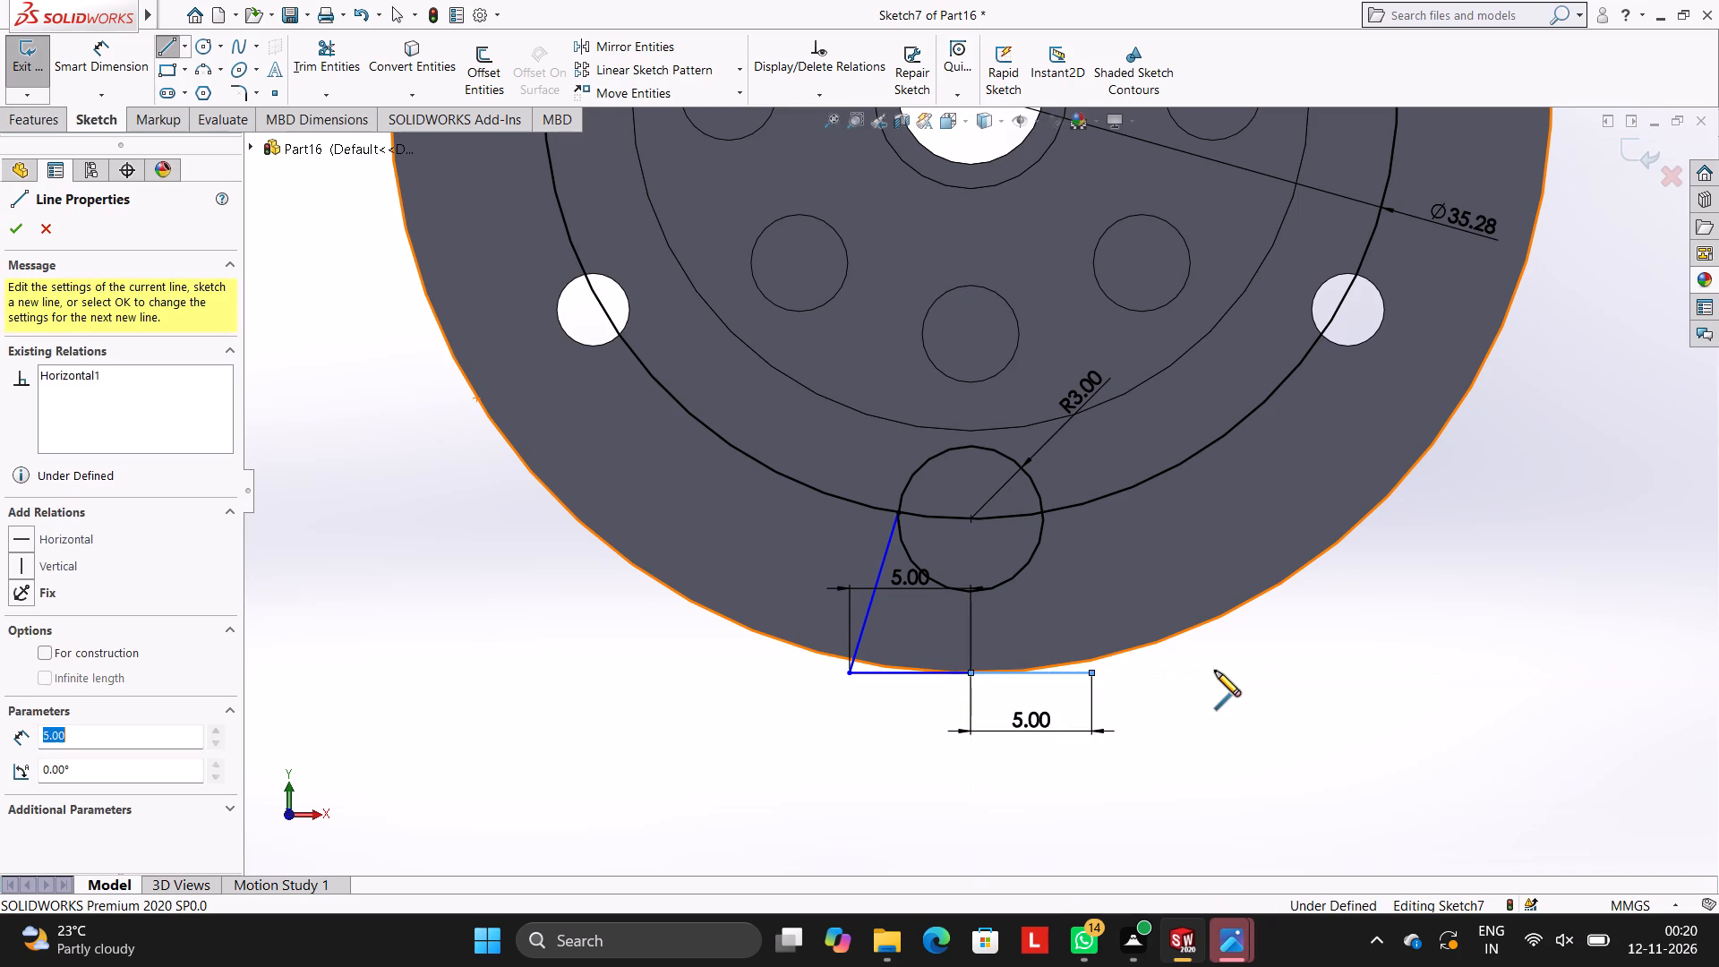
{"action": "left_click", "coordinate": [1042, 510]}
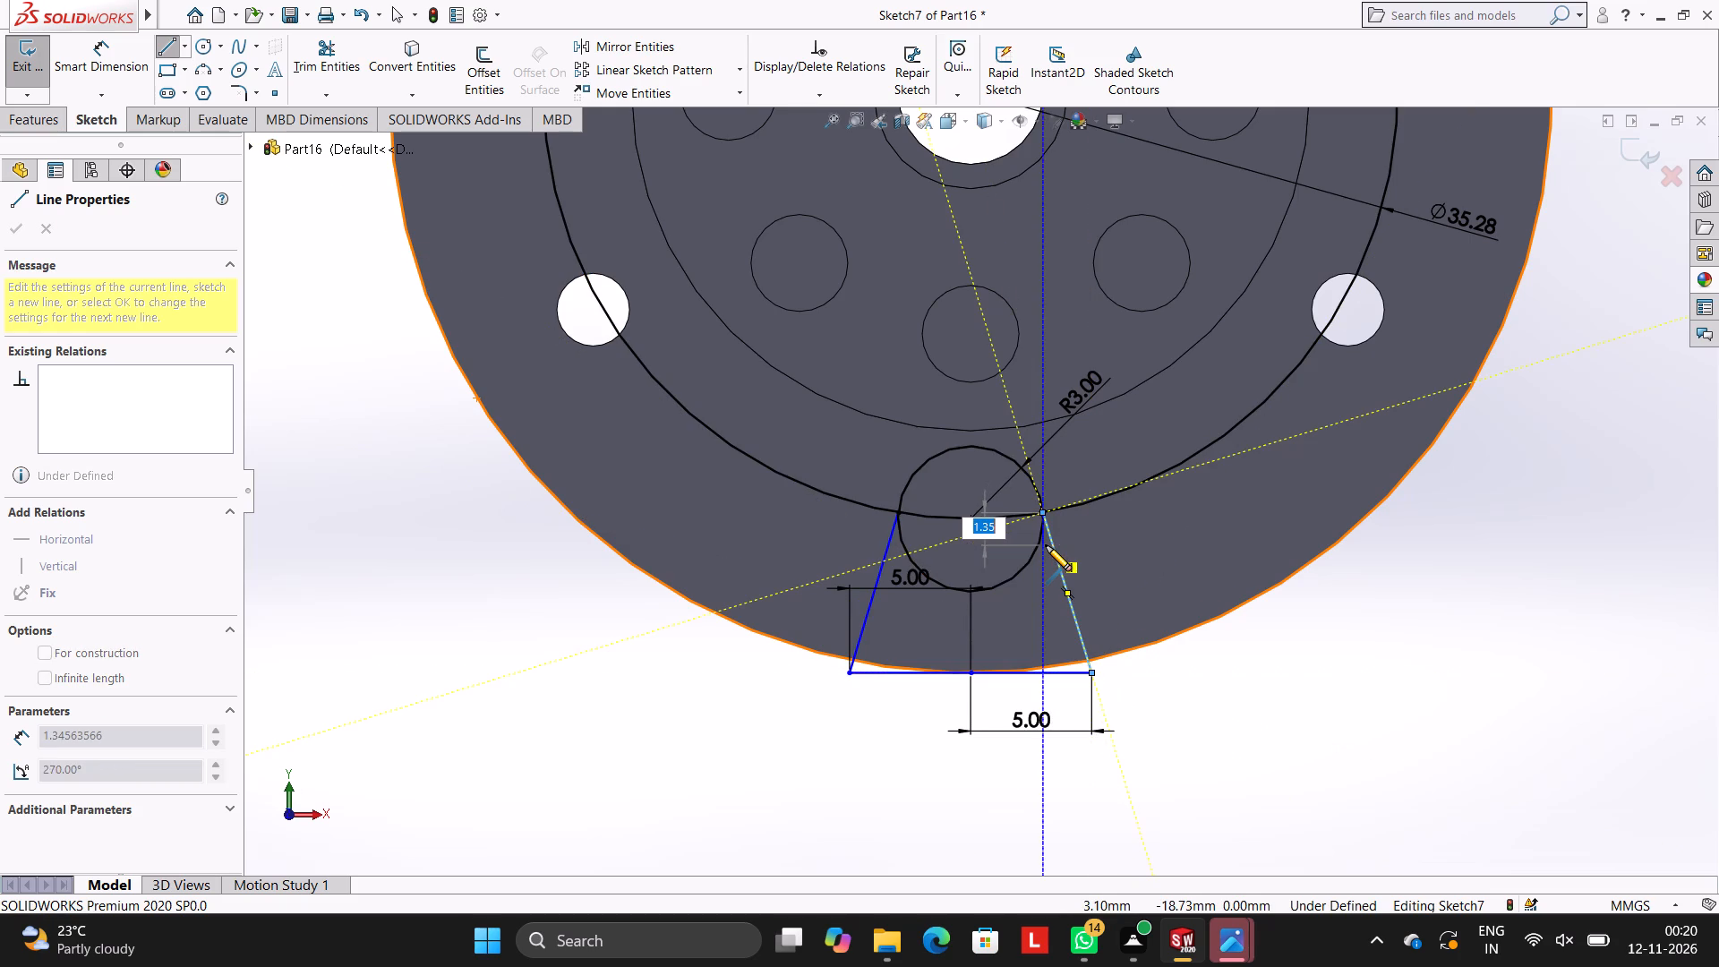
{"action": "key", "text": "Escape"}
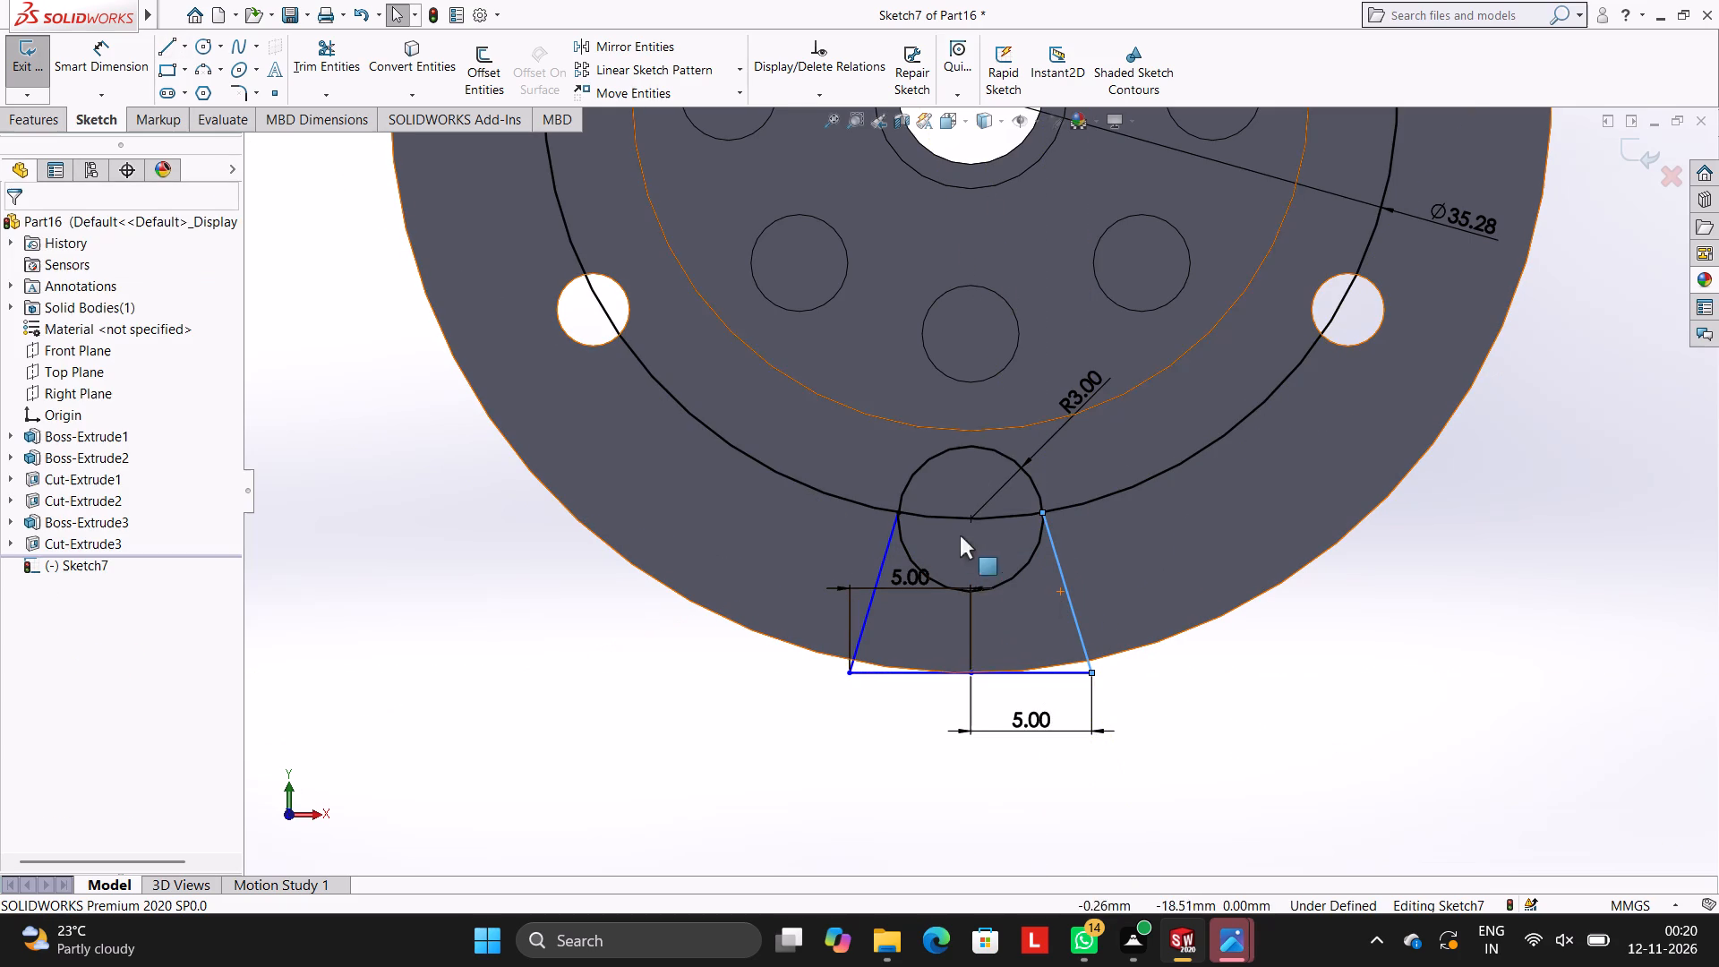
{"action": "key", "text": "Escape"}
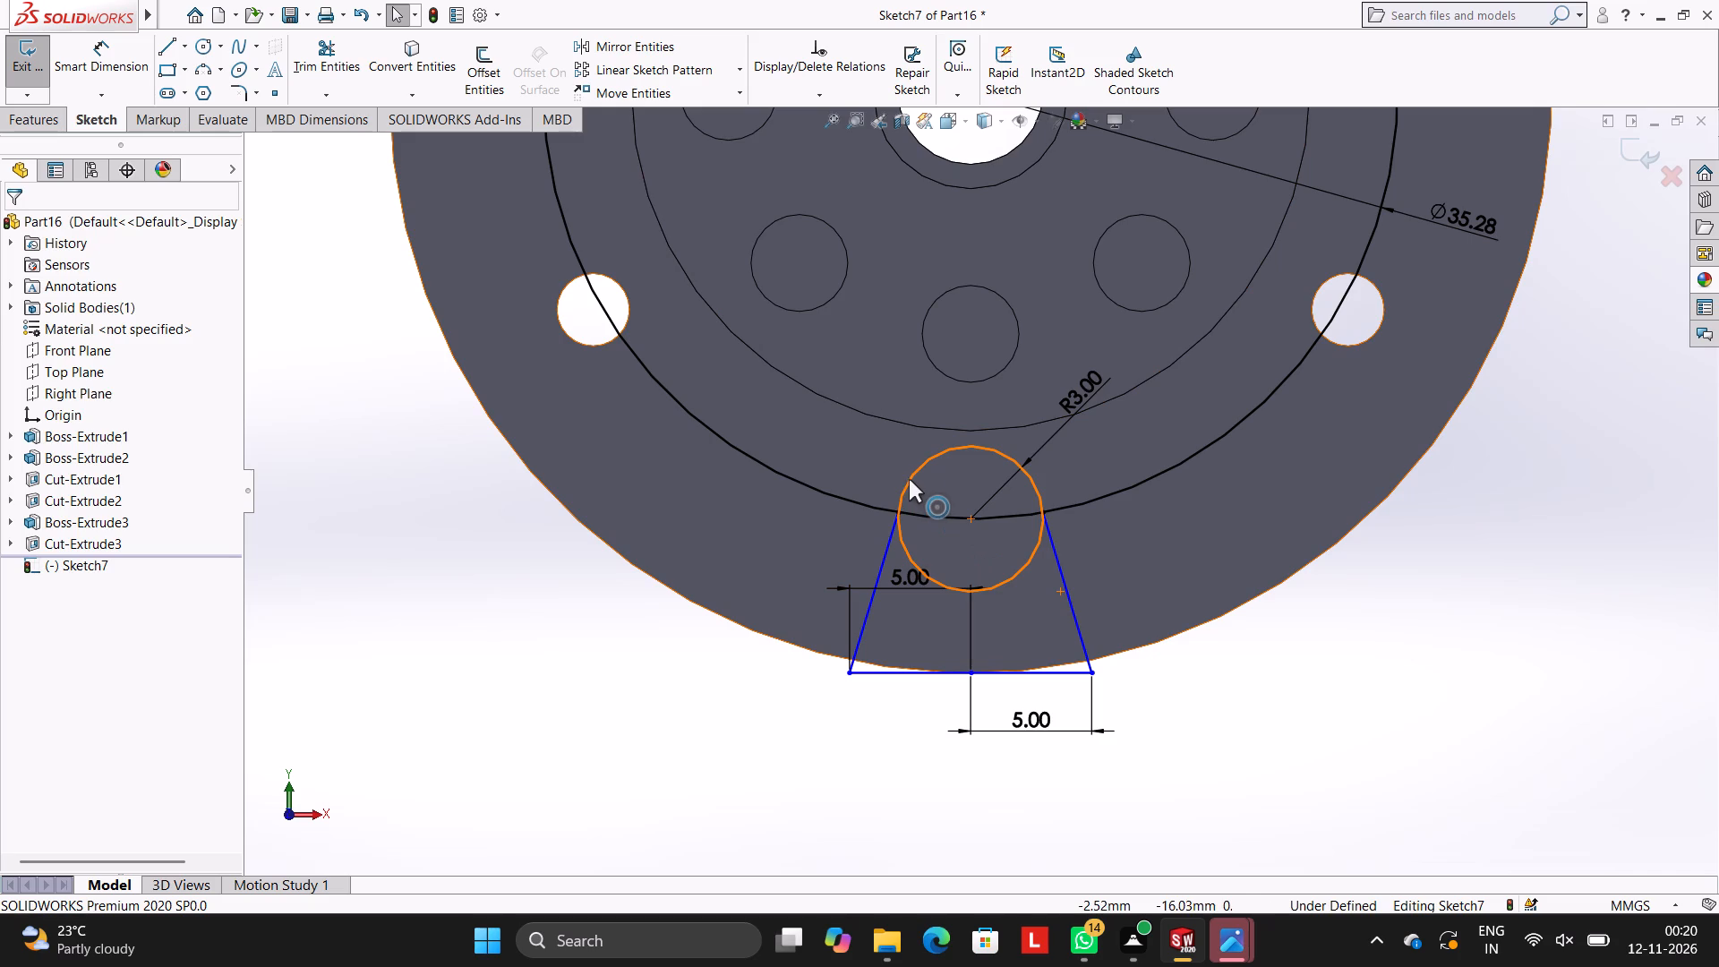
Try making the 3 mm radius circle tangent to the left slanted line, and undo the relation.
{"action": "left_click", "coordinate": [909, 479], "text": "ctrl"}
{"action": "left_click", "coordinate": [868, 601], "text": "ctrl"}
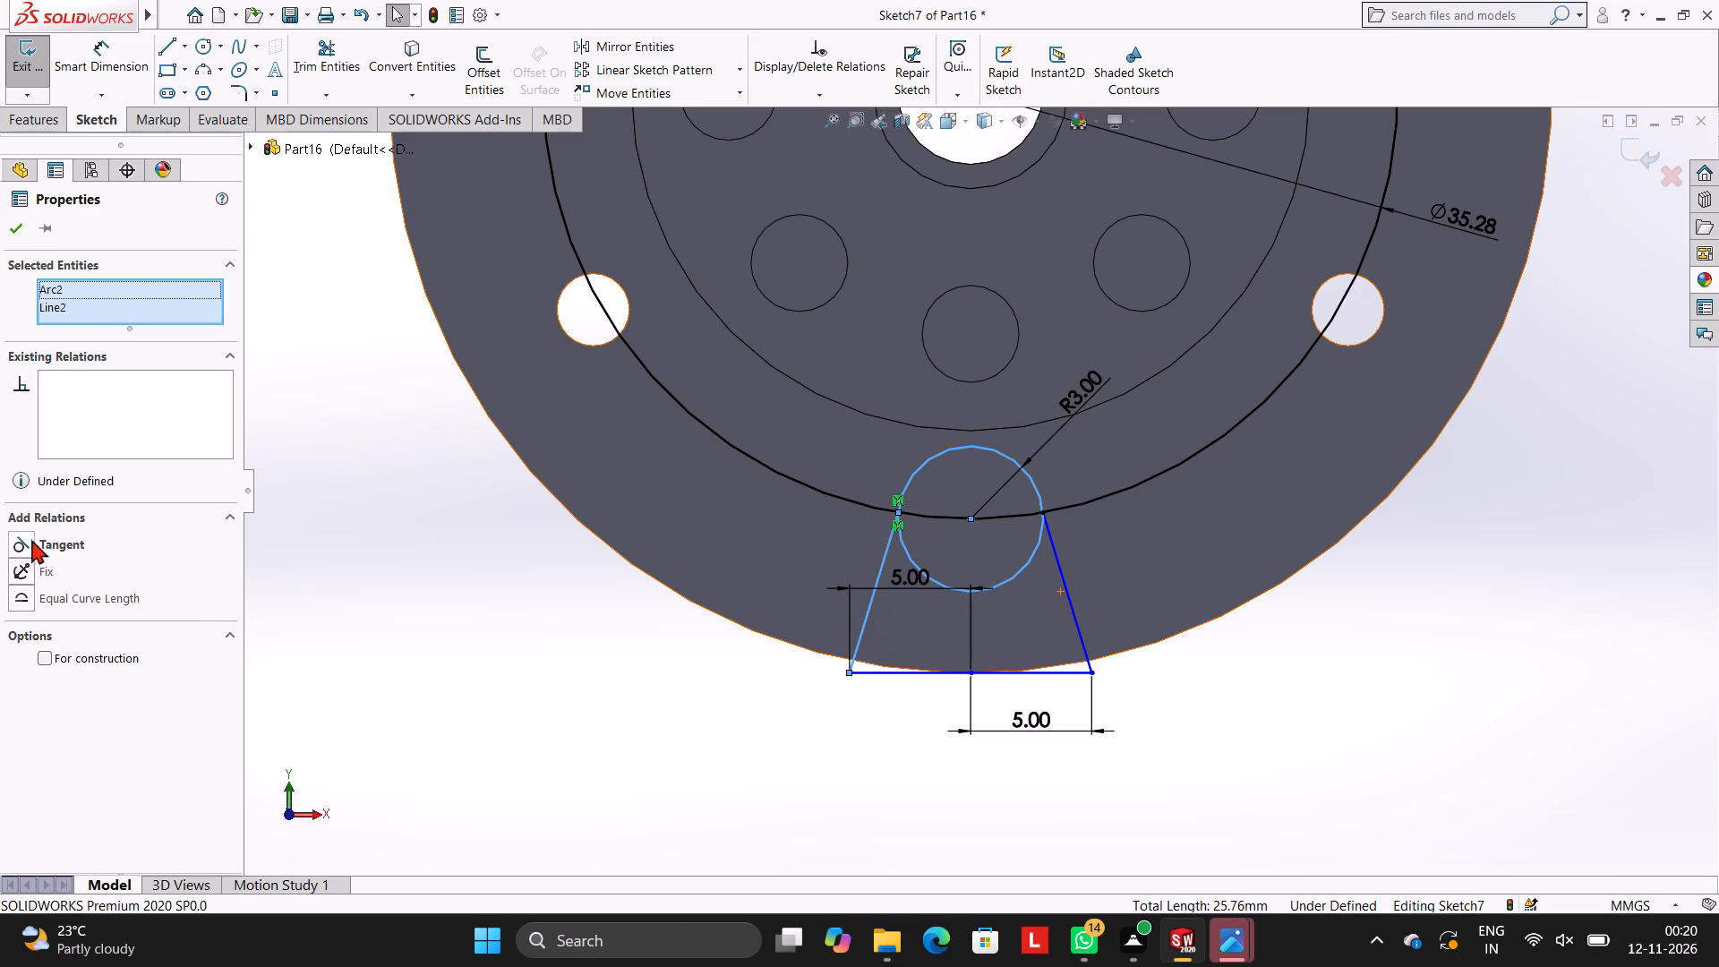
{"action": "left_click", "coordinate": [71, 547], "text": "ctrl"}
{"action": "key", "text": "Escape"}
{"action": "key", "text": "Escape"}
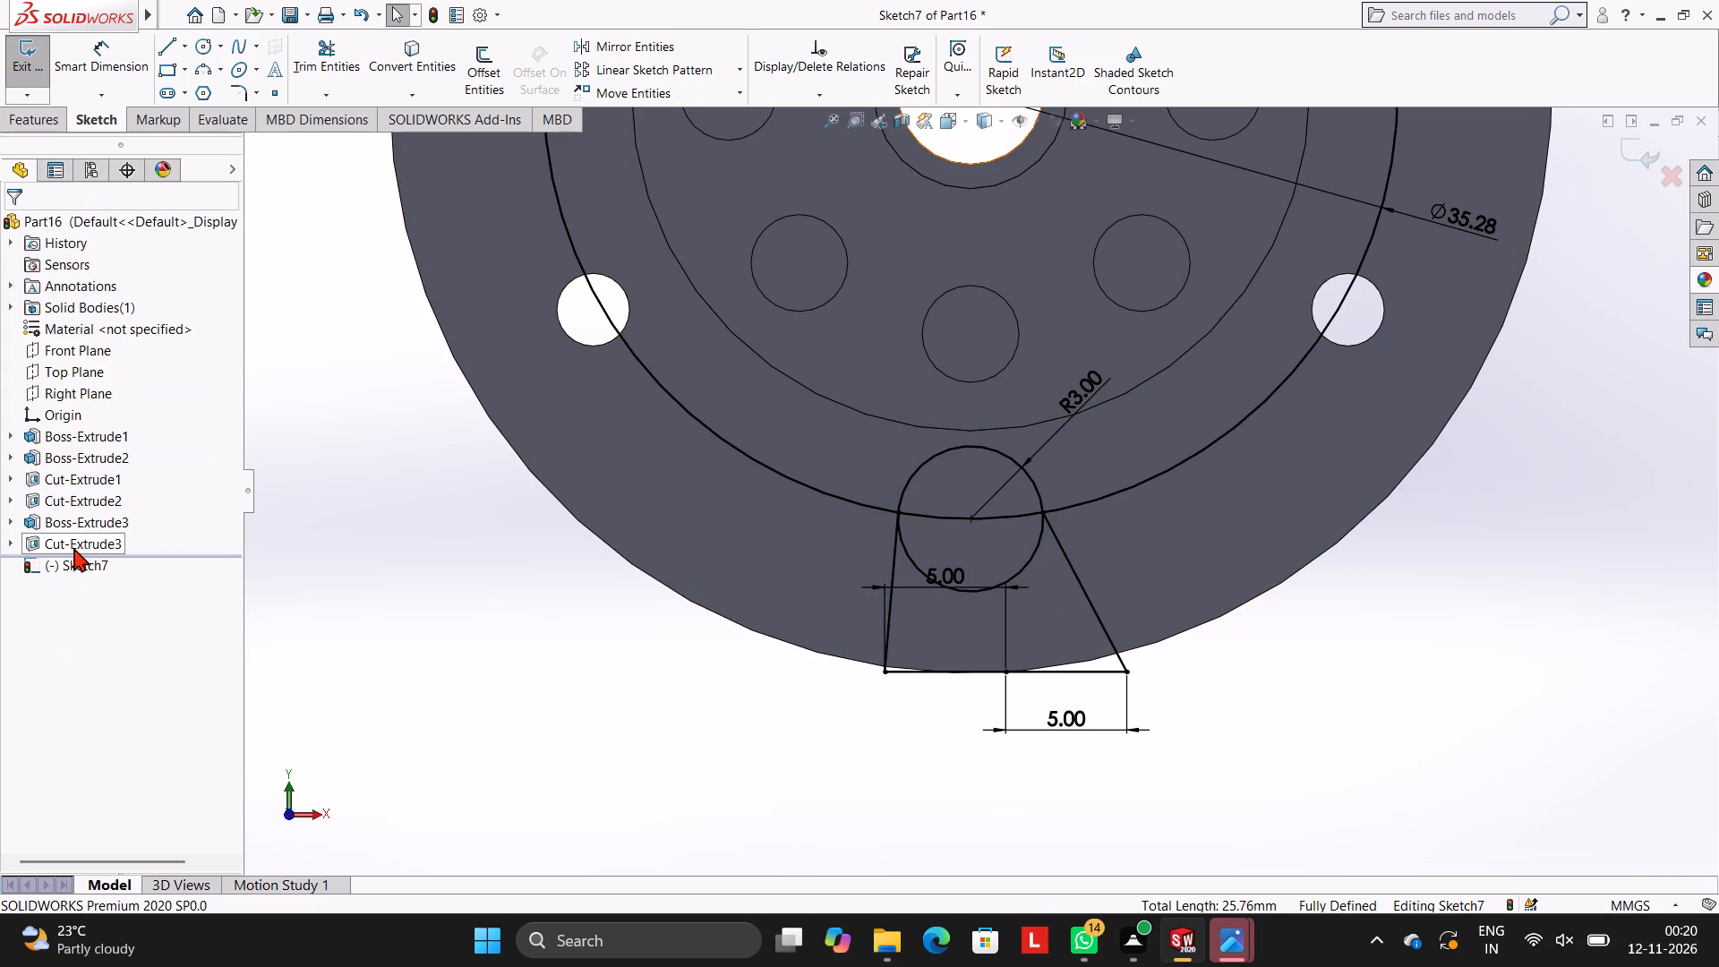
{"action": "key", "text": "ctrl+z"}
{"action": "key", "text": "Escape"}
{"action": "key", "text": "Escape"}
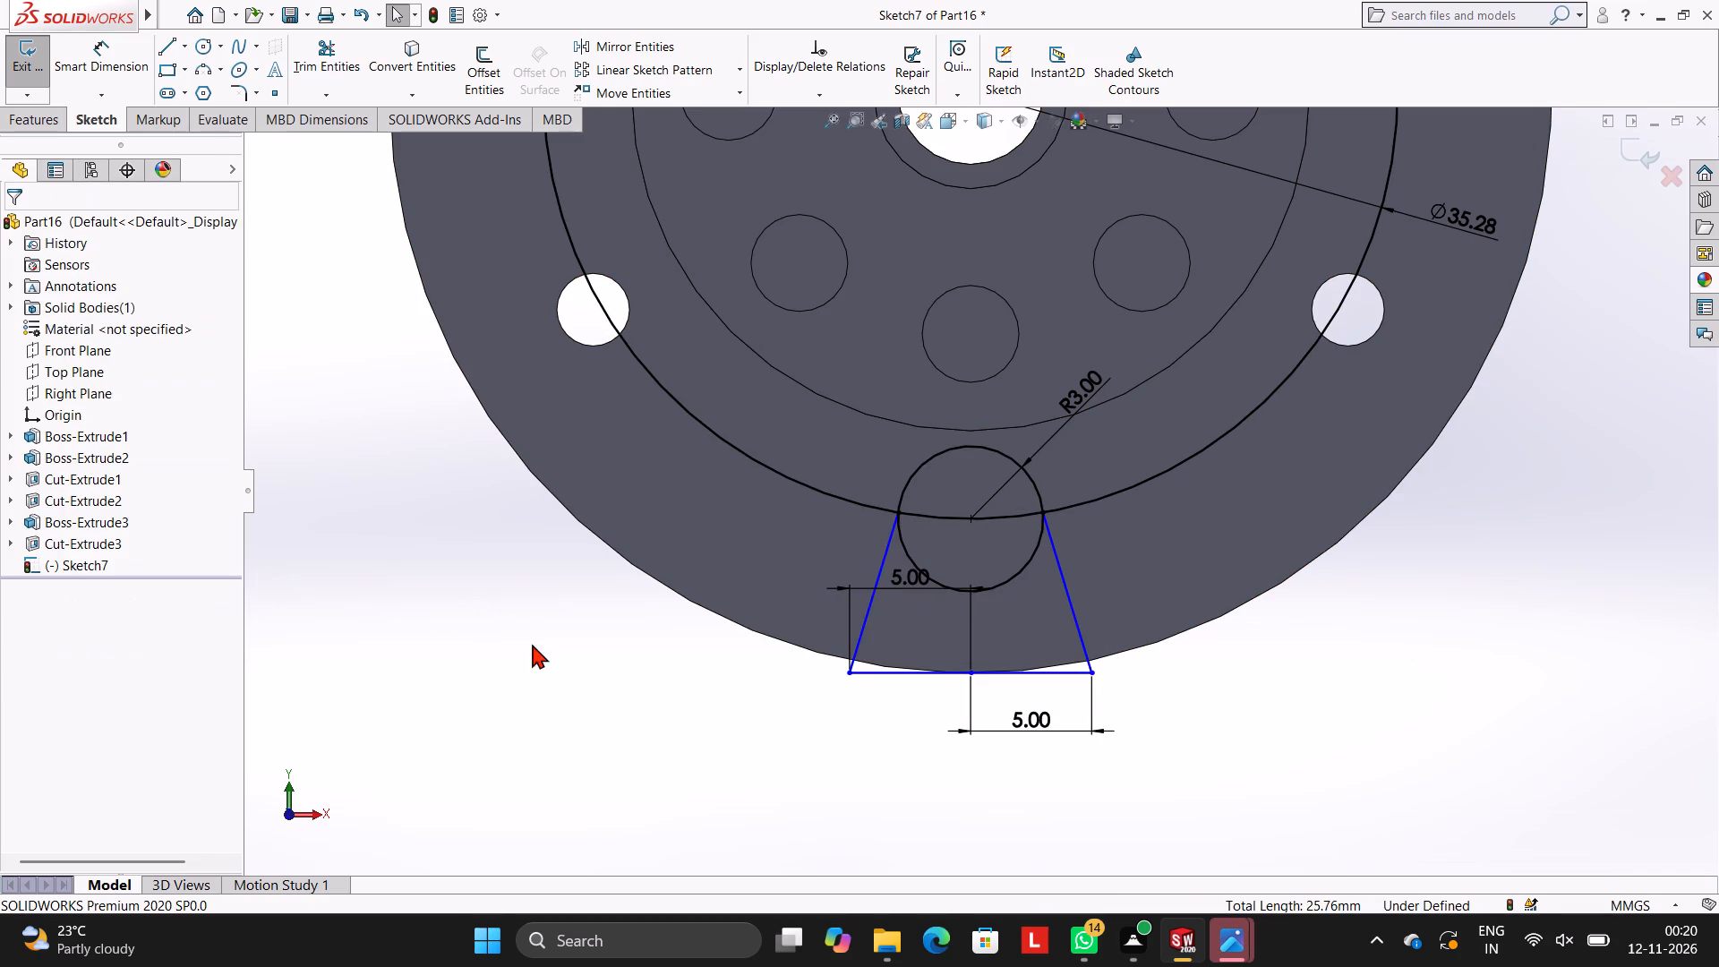
Trim away the lower portion of the 3 mm radius circle between the two slanted lines.
{"action": "left_click", "coordinate": [338, 65]}
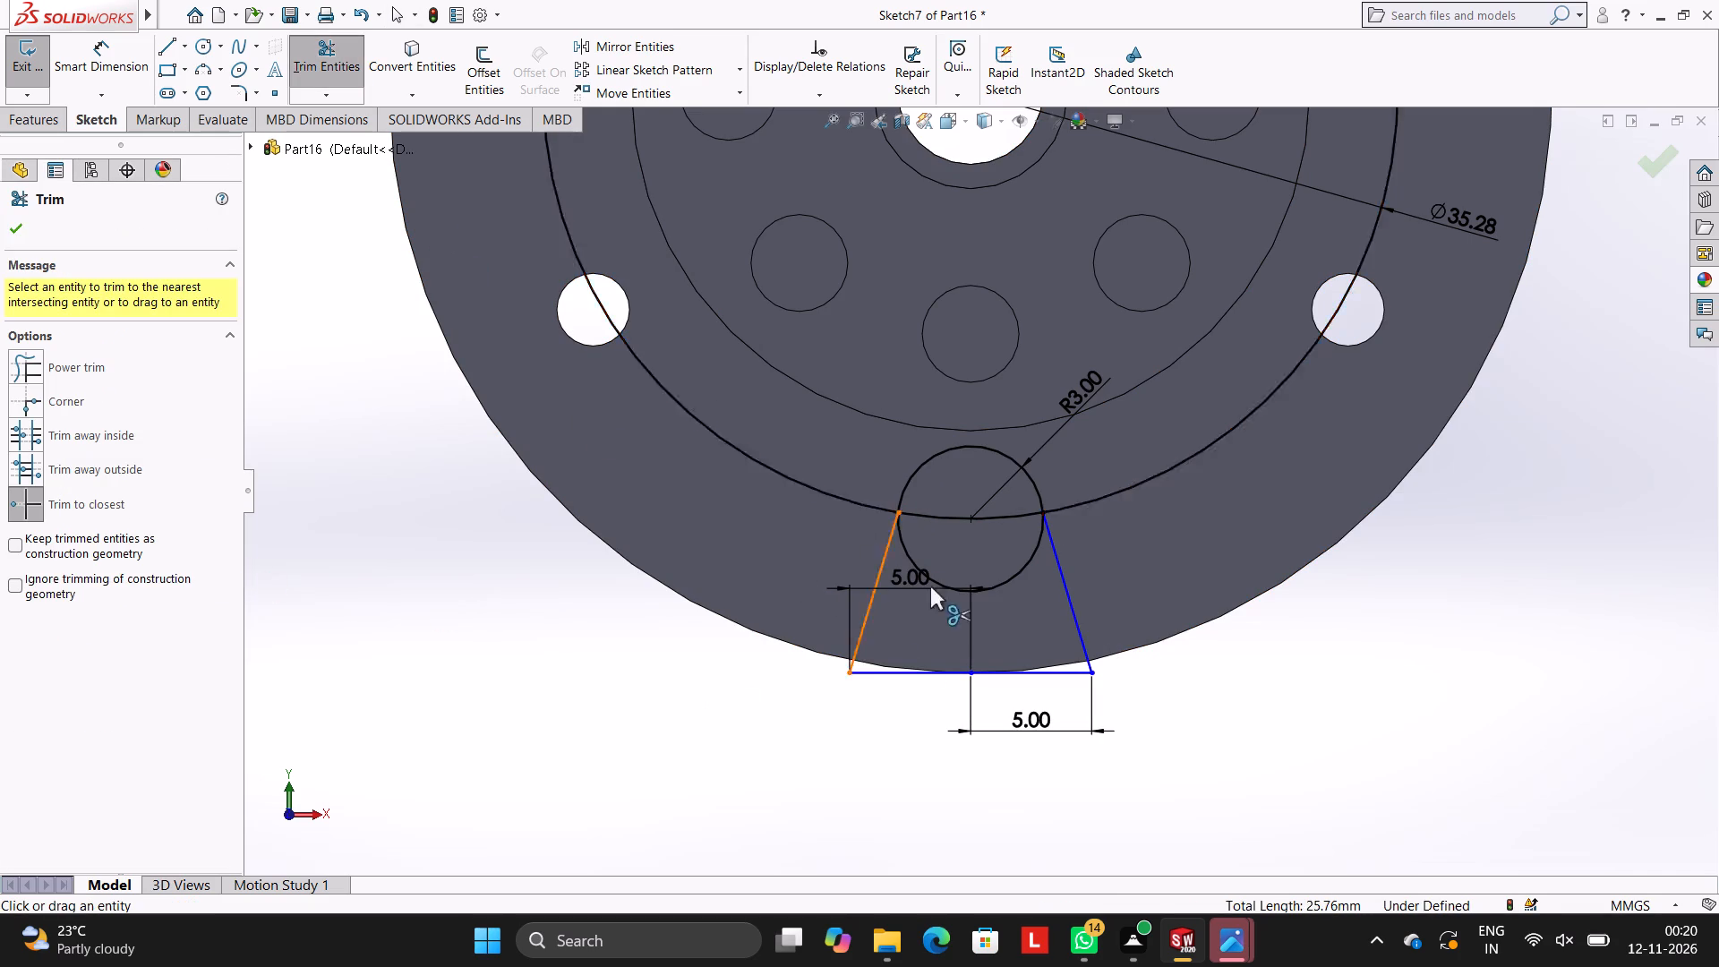
{"action": "left_click", "coordinate": [1022, 578]}
{"action": "scroll", "coordinate": [1067, 553], "scroll_direction": "down", "scroll_amount": 4}
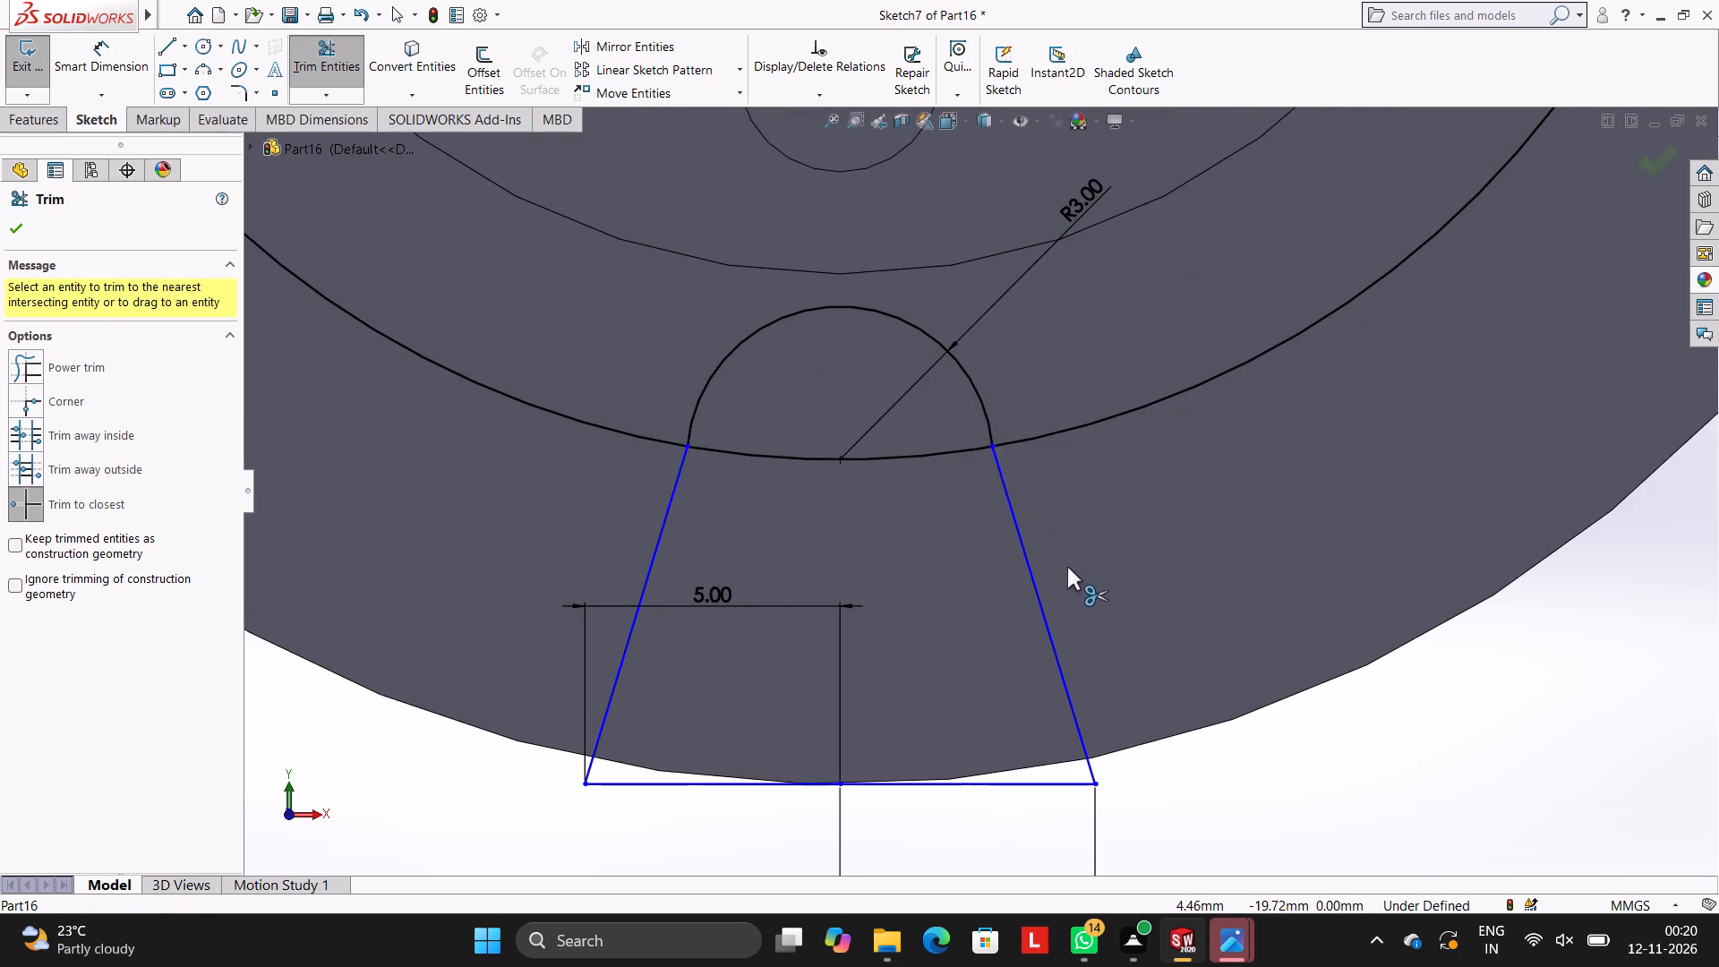
{"action": "key", "text": "Escape"}
{"action": "key", "text": "Escape"}
Make the remaining 3 mm radius arc tangent to both the left and right slanted lines.
{"action": "left_click", "coordinate": [699, 401]}
{"action": "left_click", "coordinate": [681, 469], "text": "ctrl"}
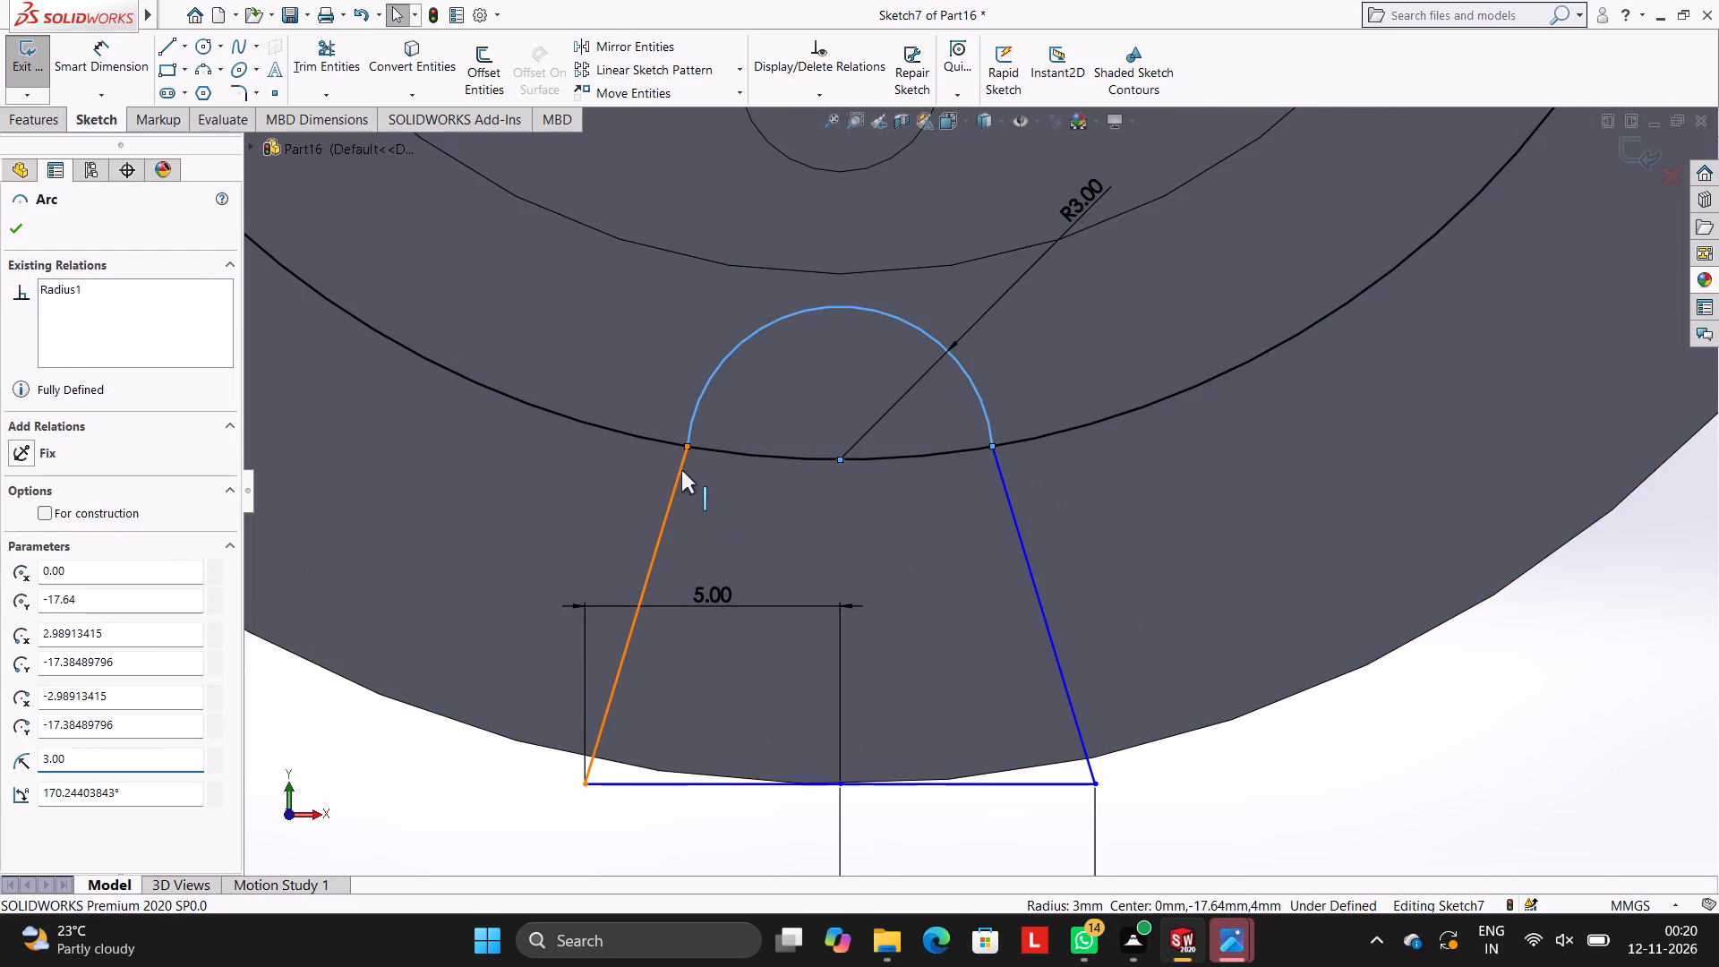
{"action": "left_click", "coordinate": [73, 545], "text": "ctrl"}
{"action": "key", "text": "Escape"}
{"action": "key", "text": "Escape"}
{"action": "key", "text": "Escape"}
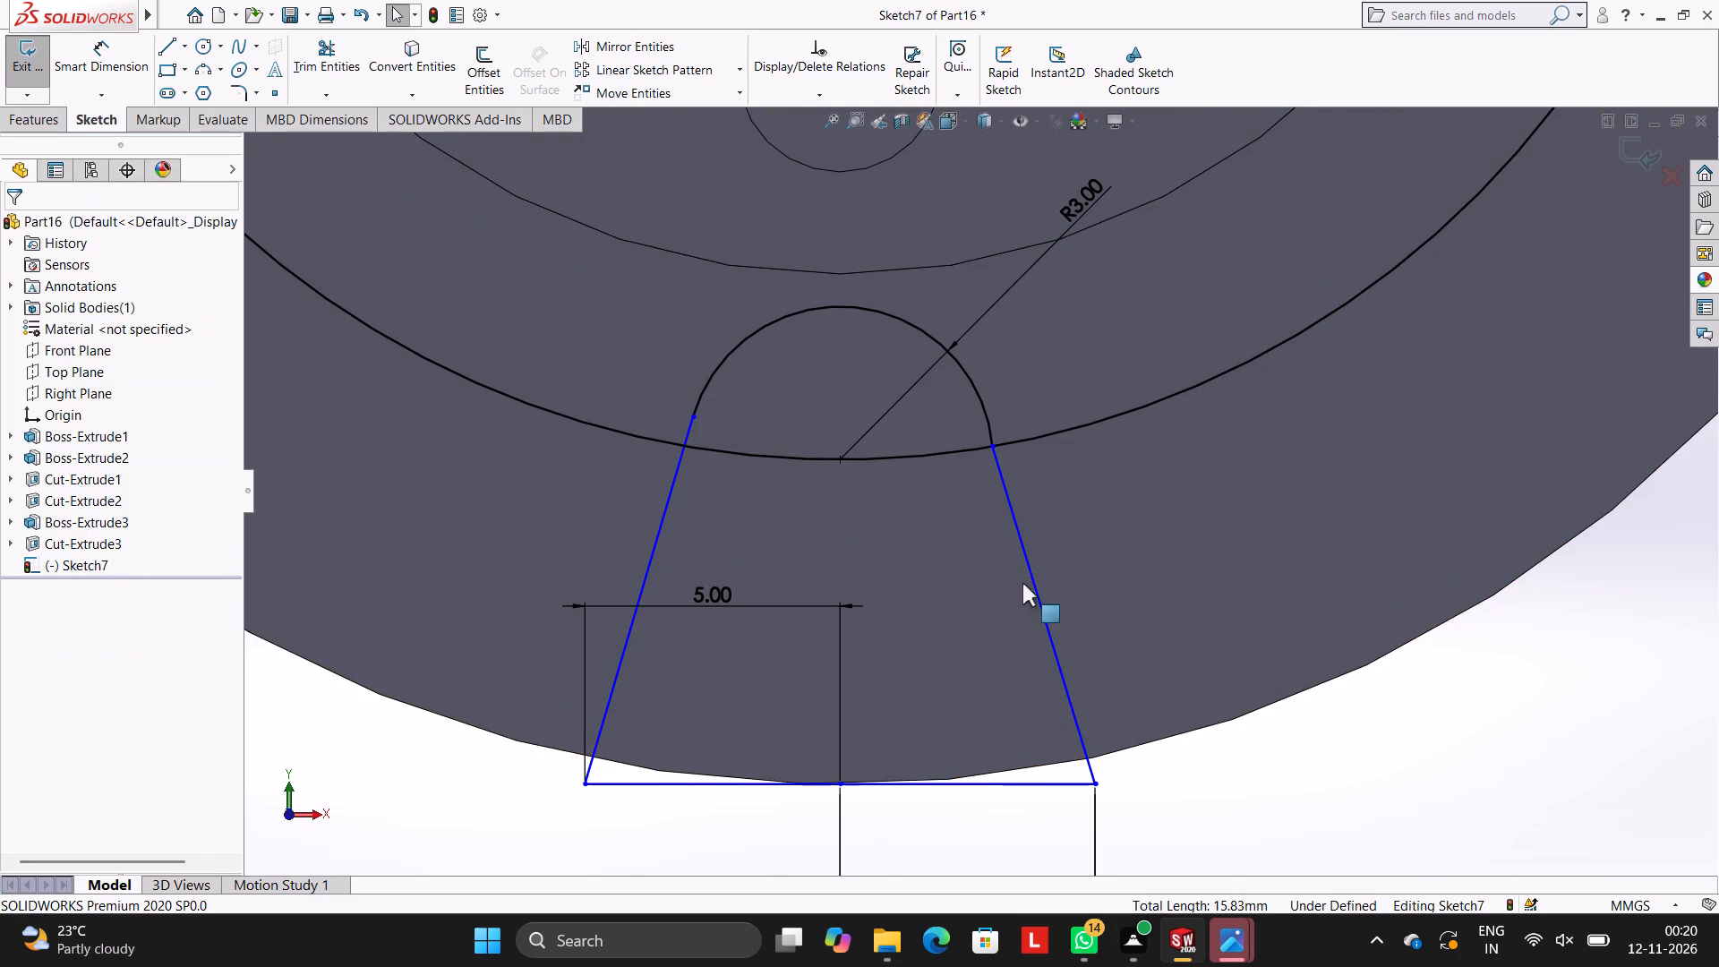
{"action": "left_click", "coordinate": [977, 392]}
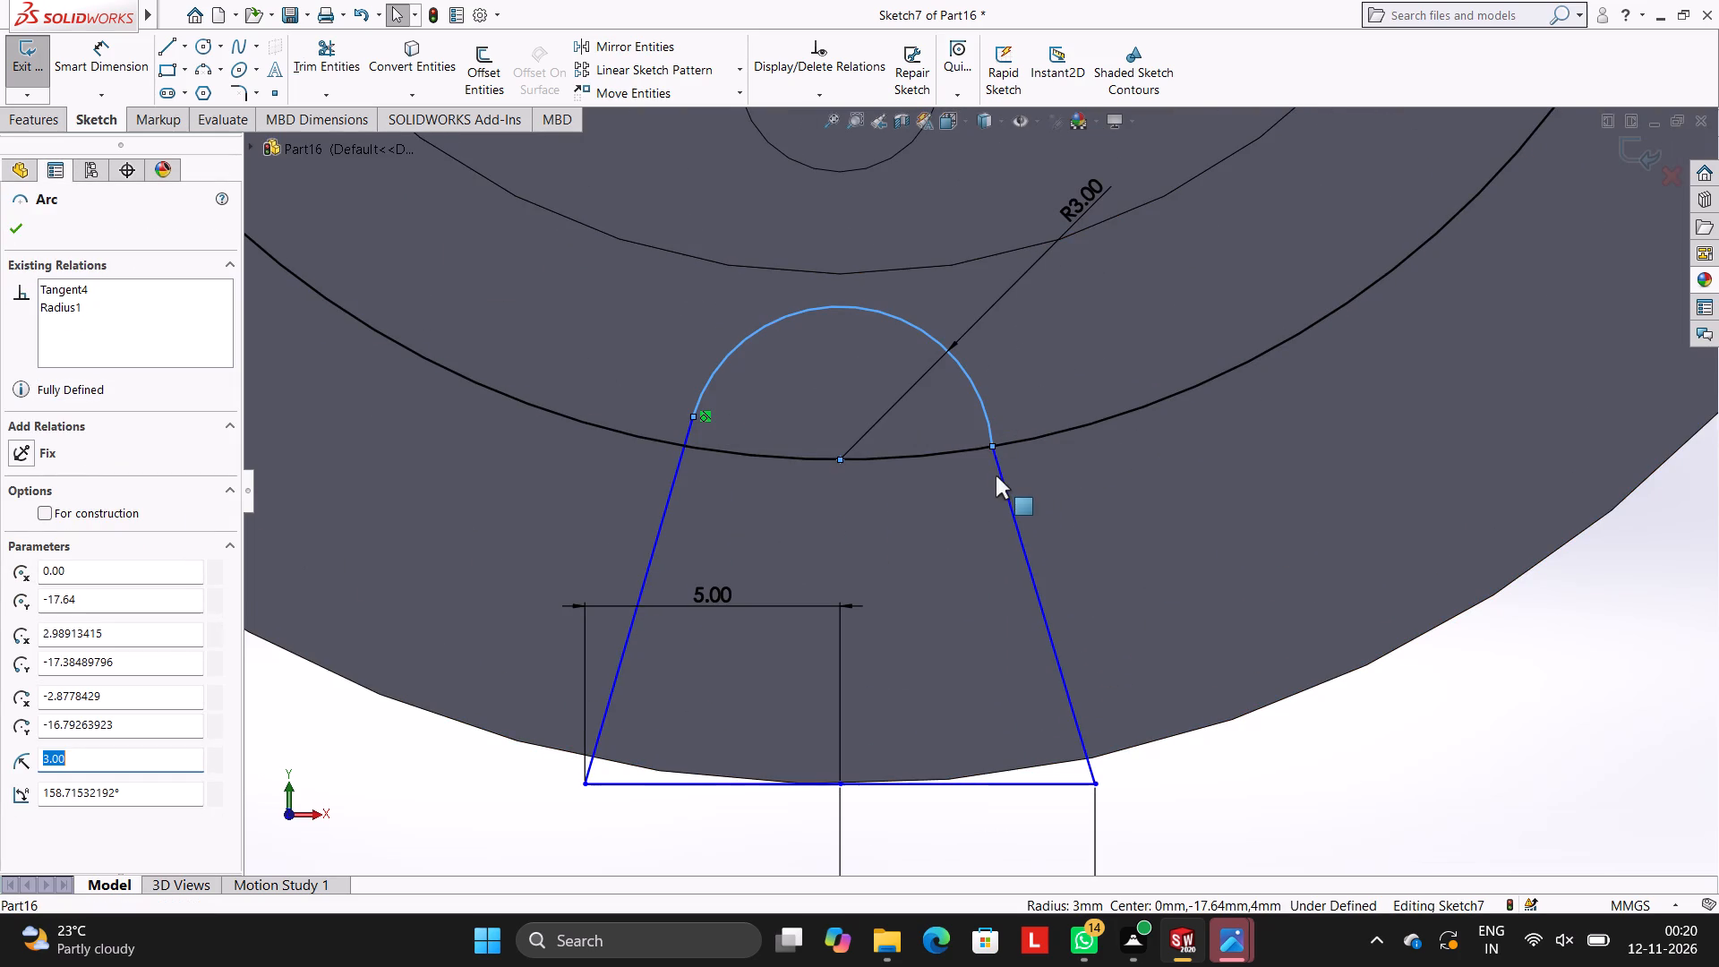
{"action": "left_click", "coordinate": [1002, 477], "text": "ctrl"}
{"action": "left_click", "coordinate": [81, 549], "text": "ctrl"}
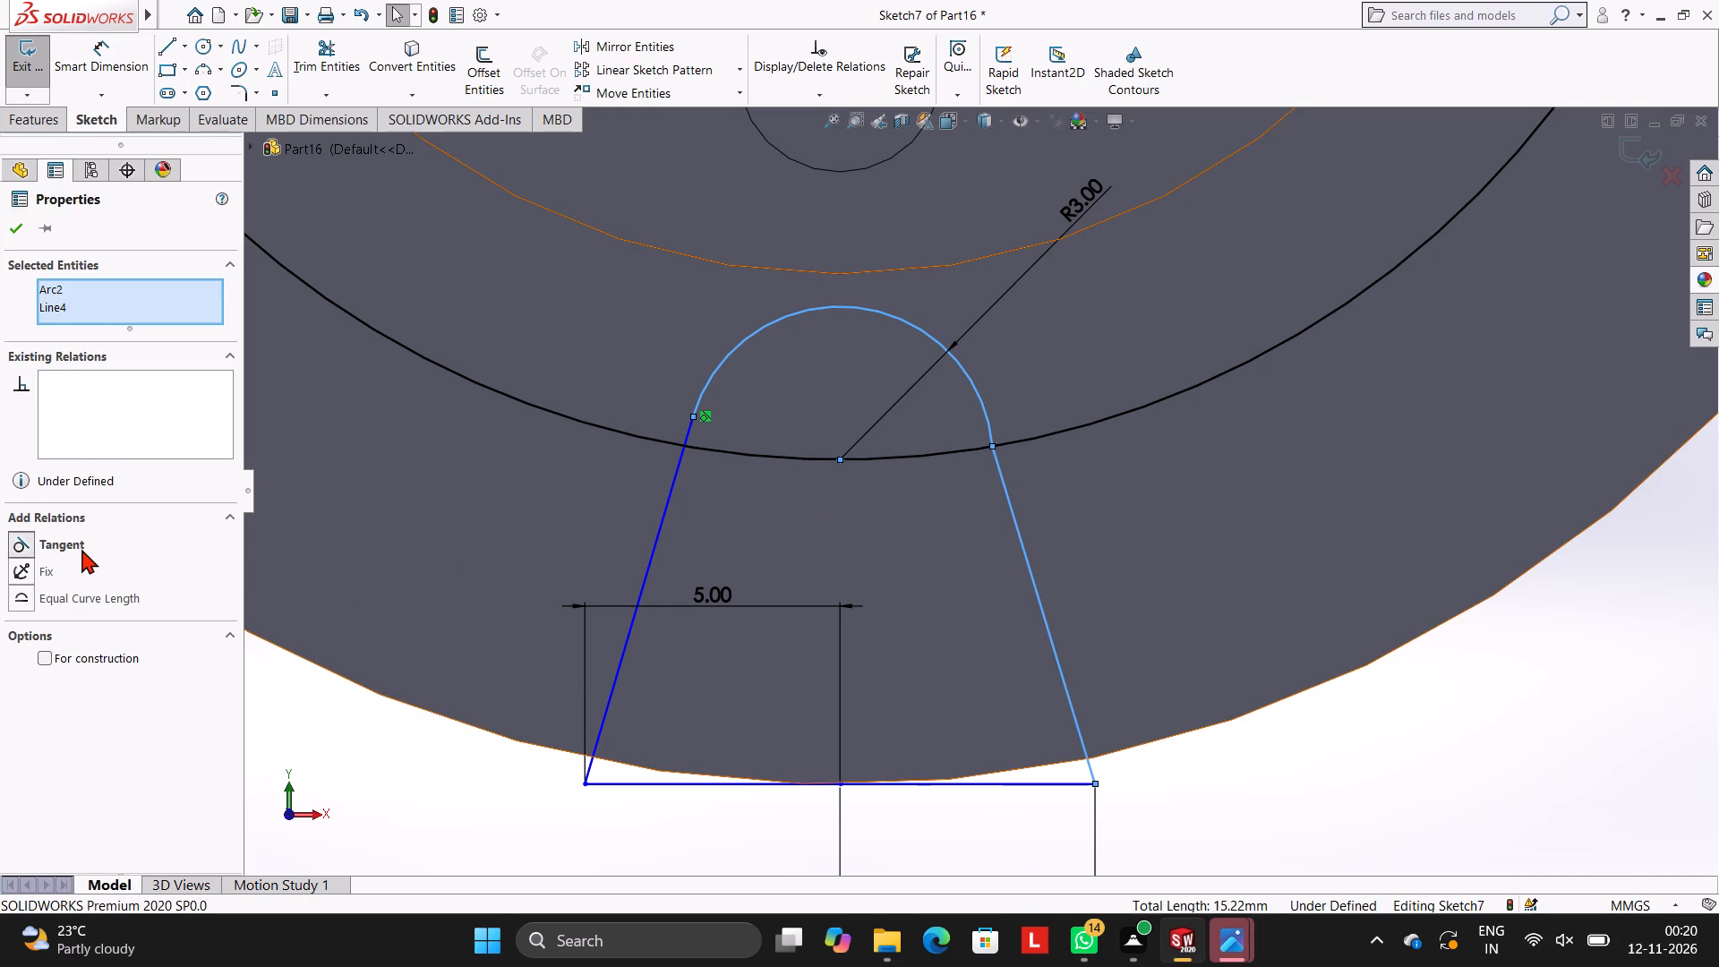
{"action": "key", "text": "Escape"}
{"action": "key", "text": "Escape"}
{"action": "key", "text": "Escape"}
Examine the tapered, round-topped profile against the flange's lower edge and the 35.28 mm circle.
{"action": "scroll", "coordinate": [1073, 712], "scroll_direction": "down", "scroll_amount": 3}
{"action": "scroll", "coordinate": [955, 677], "scroll_direction": "up", "scroll_amount": 2}
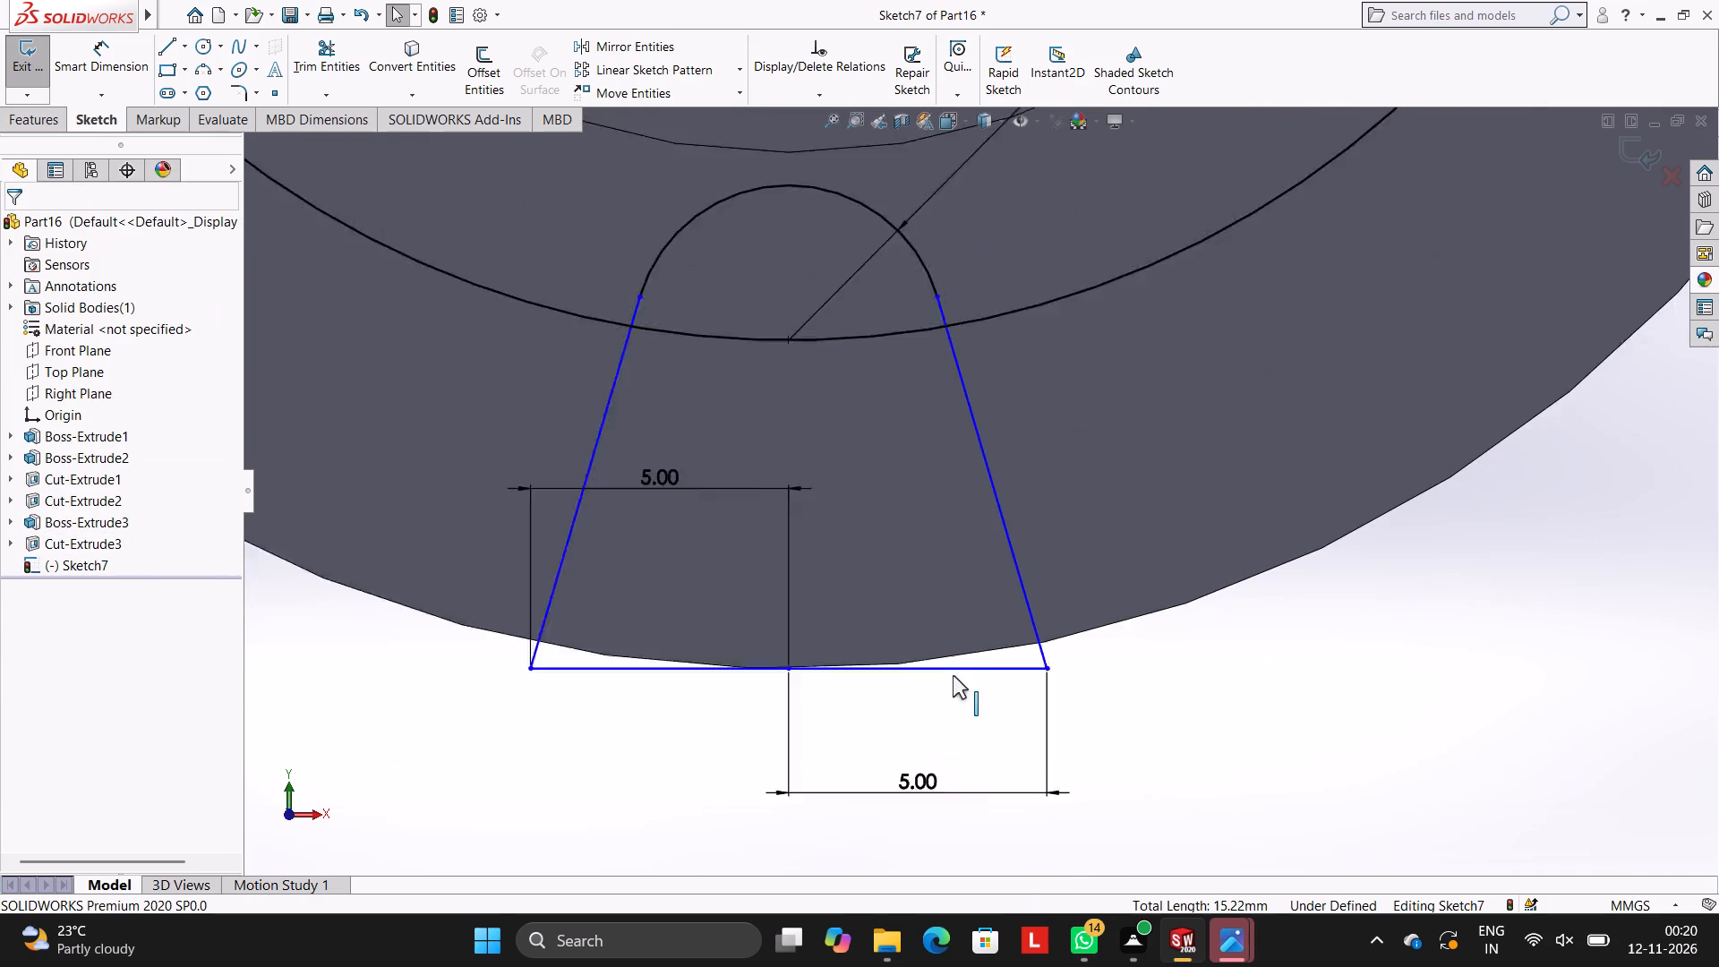
{"action": "scroll", "coordinate": [953, 675], "scroll_direction": "up", "scroll_amount": 4}
{"action": "scroll", "coordinate": [963, 554], "scroll_direction": "up", "scroll_amount": 3}
{"action": "scroll", "coordinate": [978, 358], "scroll_direction": "up", "scroll_amount": 3}
{"action": "scroll", "coordinate": [1006, 413], "scroll_direction": "down", "scroll_amount": 3}
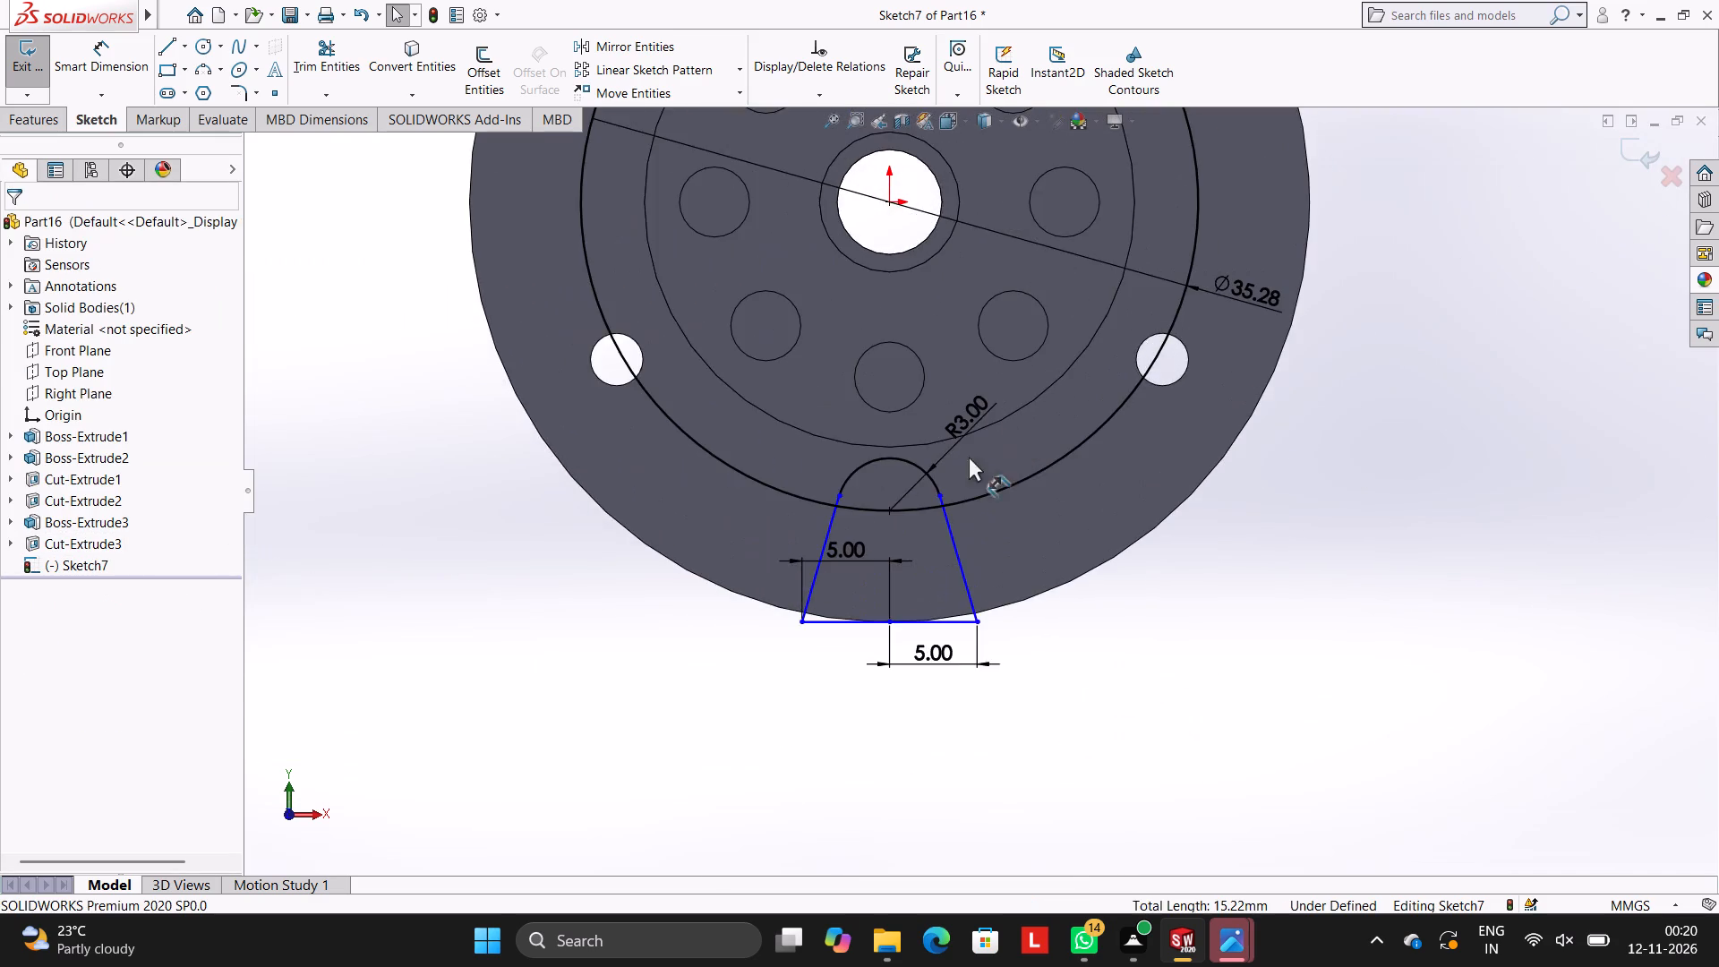
{"action": "scroll", "coordinate": [945, 496], "scroll_direction": "up", "scroll_amount": 2}
{"action": "scroll", "coordinate": [946, 503], "scroll_direction": "down", "scroll_amount": 5}
{"action": "scroll", "coordinate": [936, 481], "scroll_direction": "up", "scroll_amount": 1}
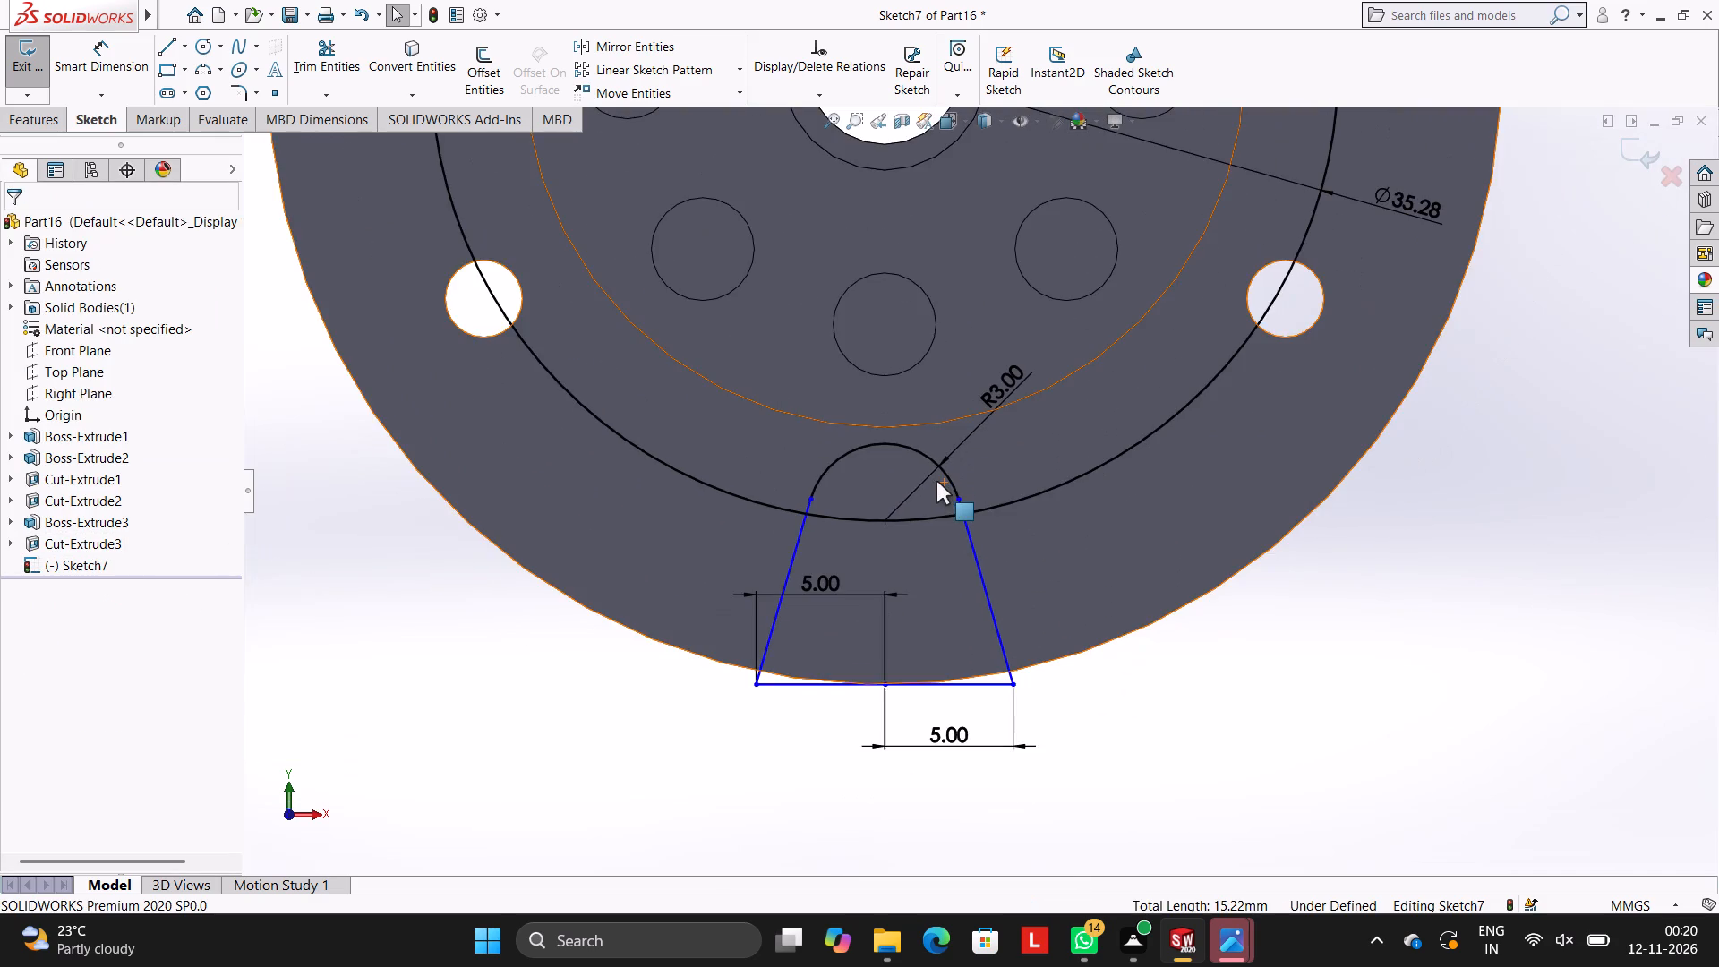
{"action": "scroll", "coordinate": [936, 484], "scroll_direction": "up", "scroll_amount": 2}
{"action": "scroll", "coordinate": [936, 484], "scroll_direction": "down", "scroll_amount": 2}
{"action": "scroll", "coordinate": [849, 561], "scroll_direction": "down", "scroll_amount": 2}
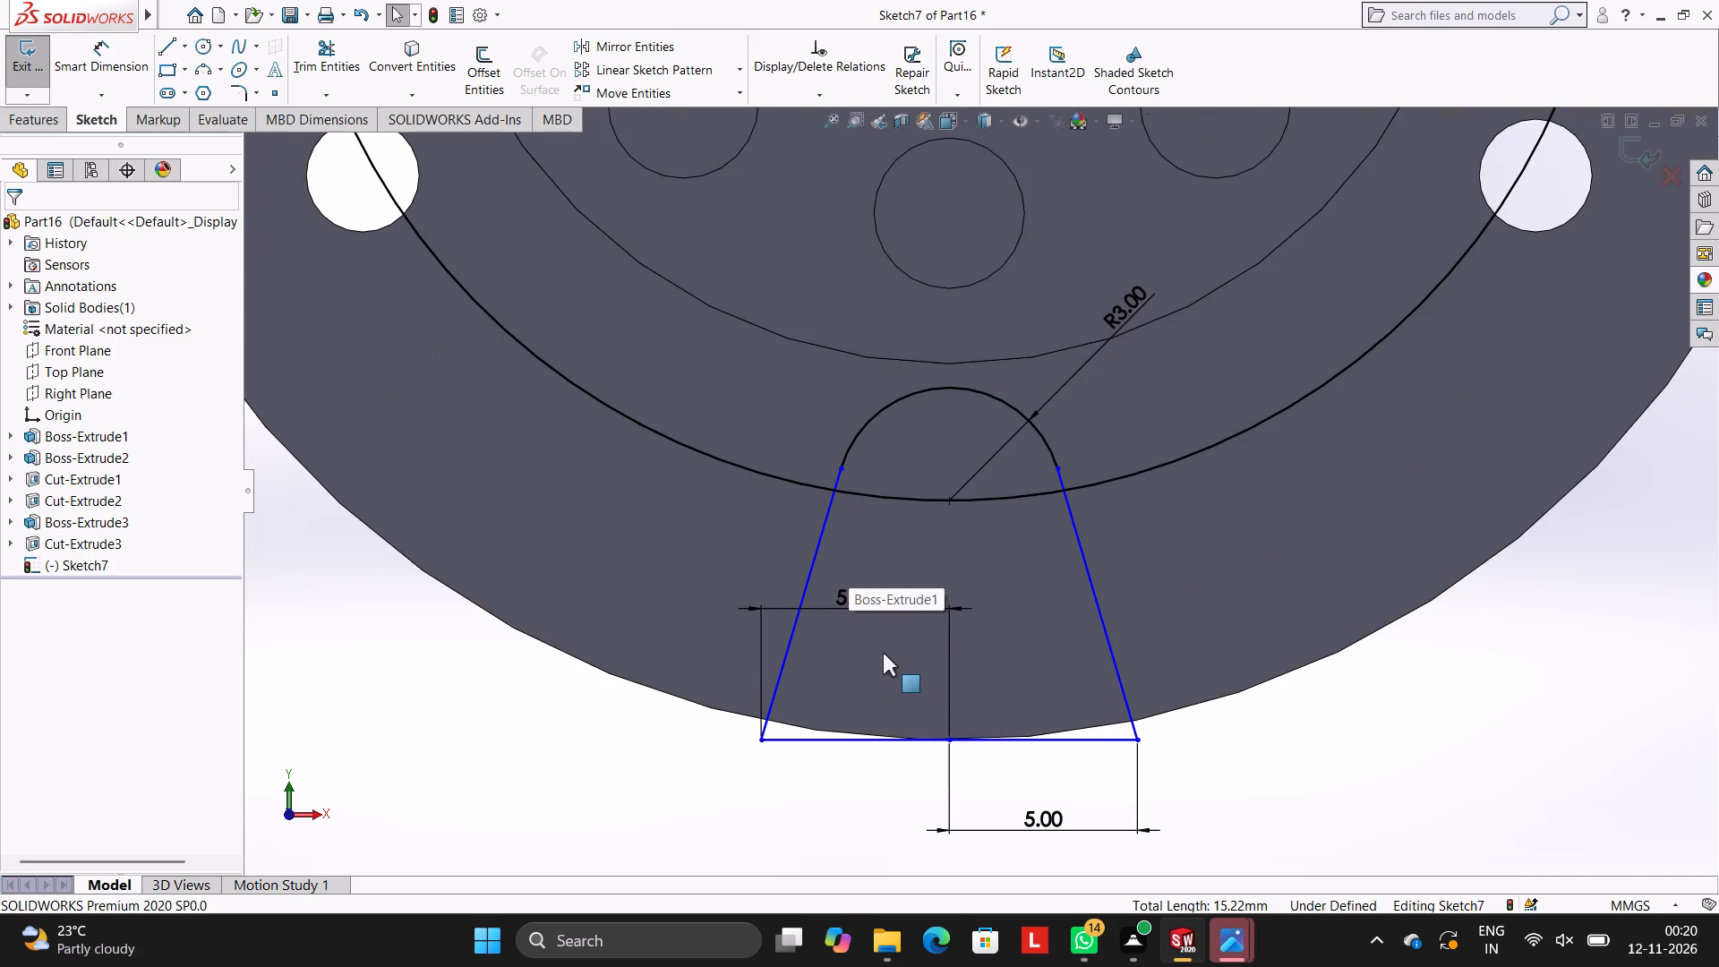
Sketch an origin-centred circle of 24 mm radius along the flange's outer edge.
{"action": "left_click", "coordinate": [203, 46]}
{"action": "scroll", "coordinate": [1087, 441], "scroll_direction": "up", "scroll_amount": 5}
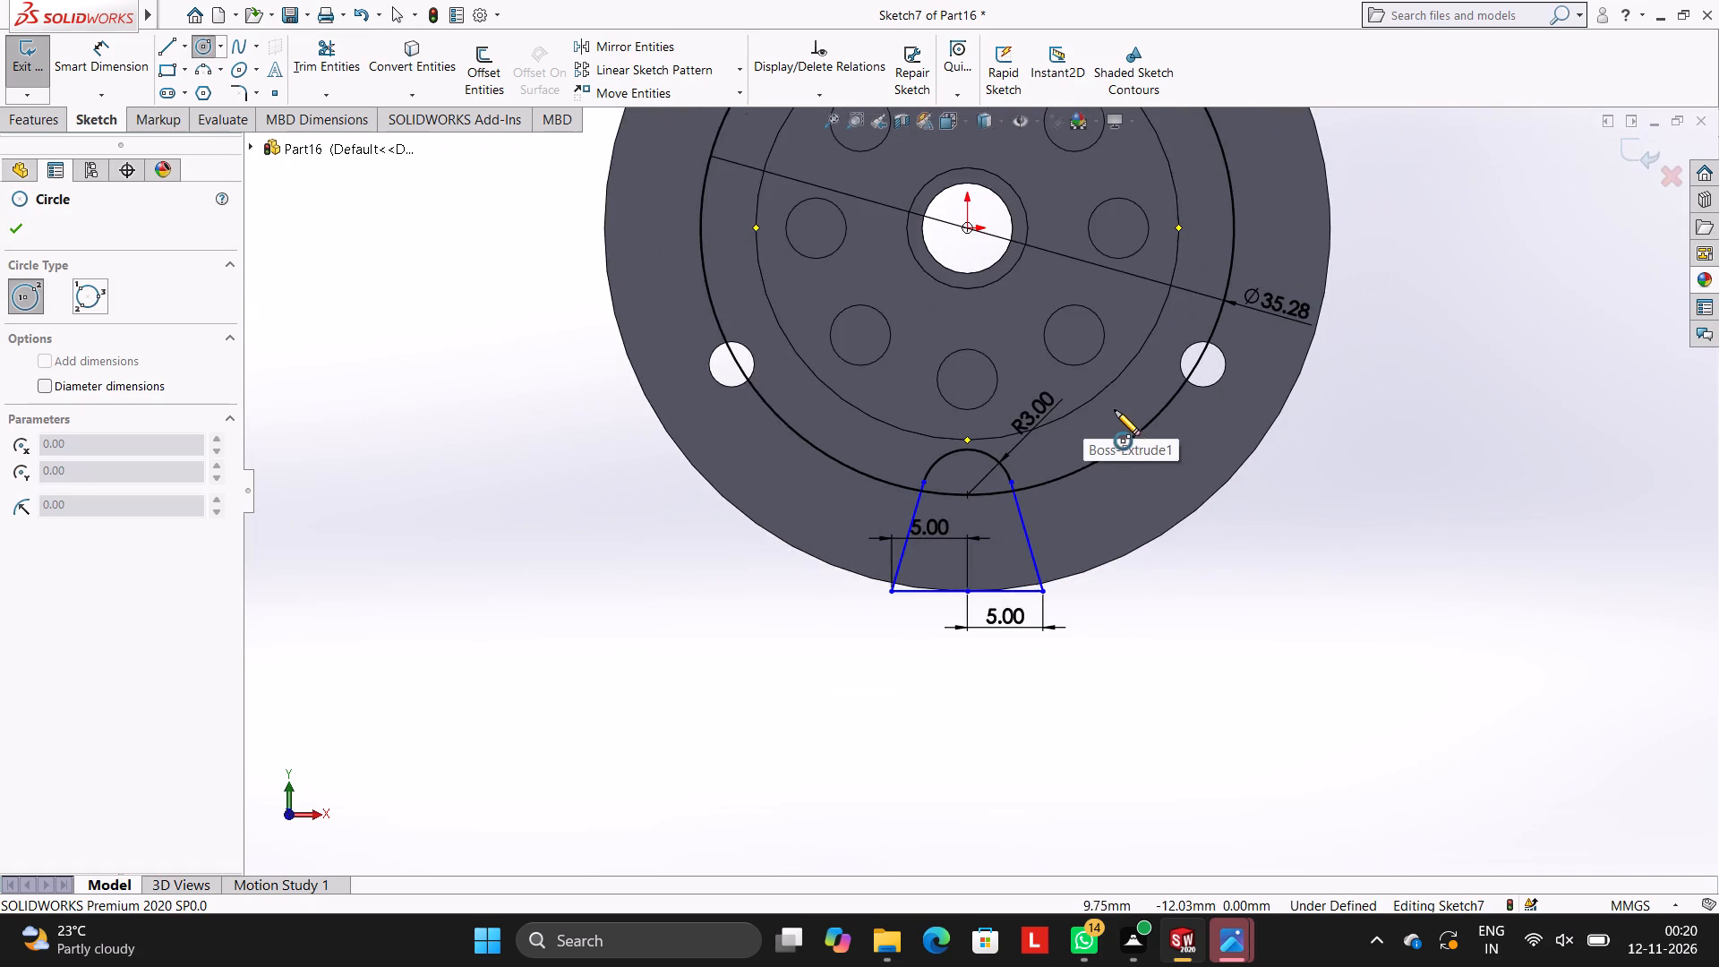
{"action": "scroll", "coordinate": [1109, 409], "scroll_direction": "up", "scroll_amount": 2}
{"action": "scroll", "coordinate": [1107, 398], "scroll_direction": "down", "scroll_amount": 2}
{"action": "scroll", "coordinate": [1073, 395], "scroll_direction": "up", "scroll_amount": 3}
{"action": "scroll", "coordinate": [1070, 384], "scroll_direction": "down", "scroll_amount": 2}
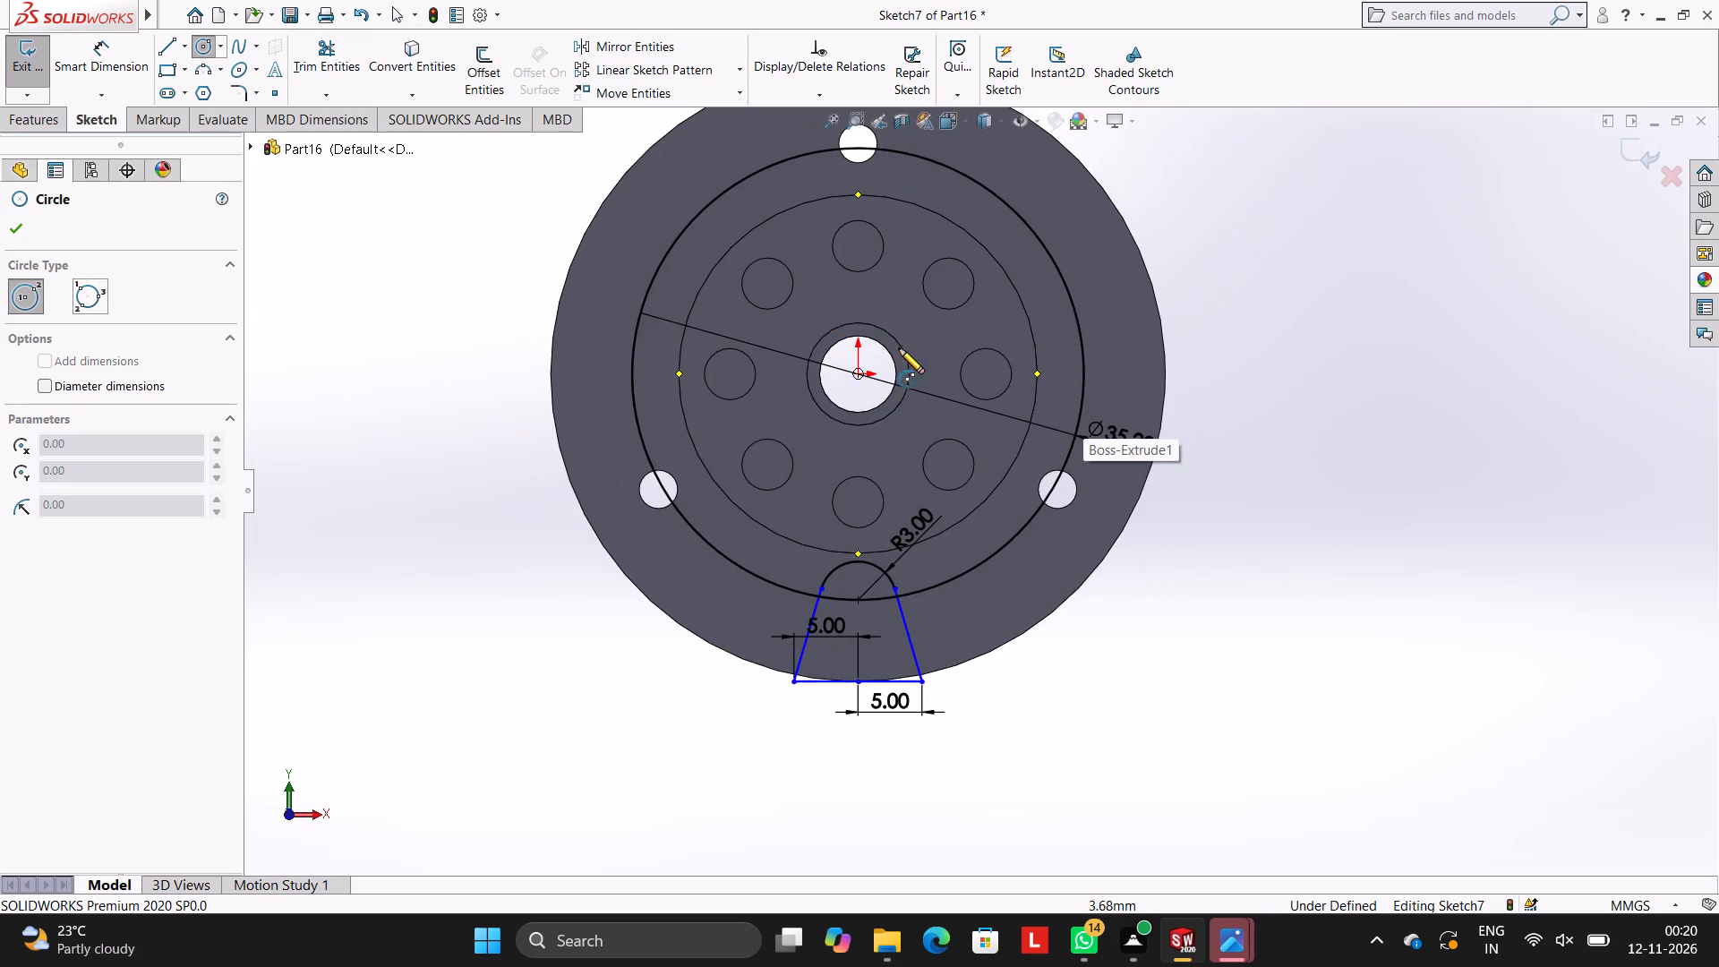
{"action": "left_click", "coordinate": [857, 372]}
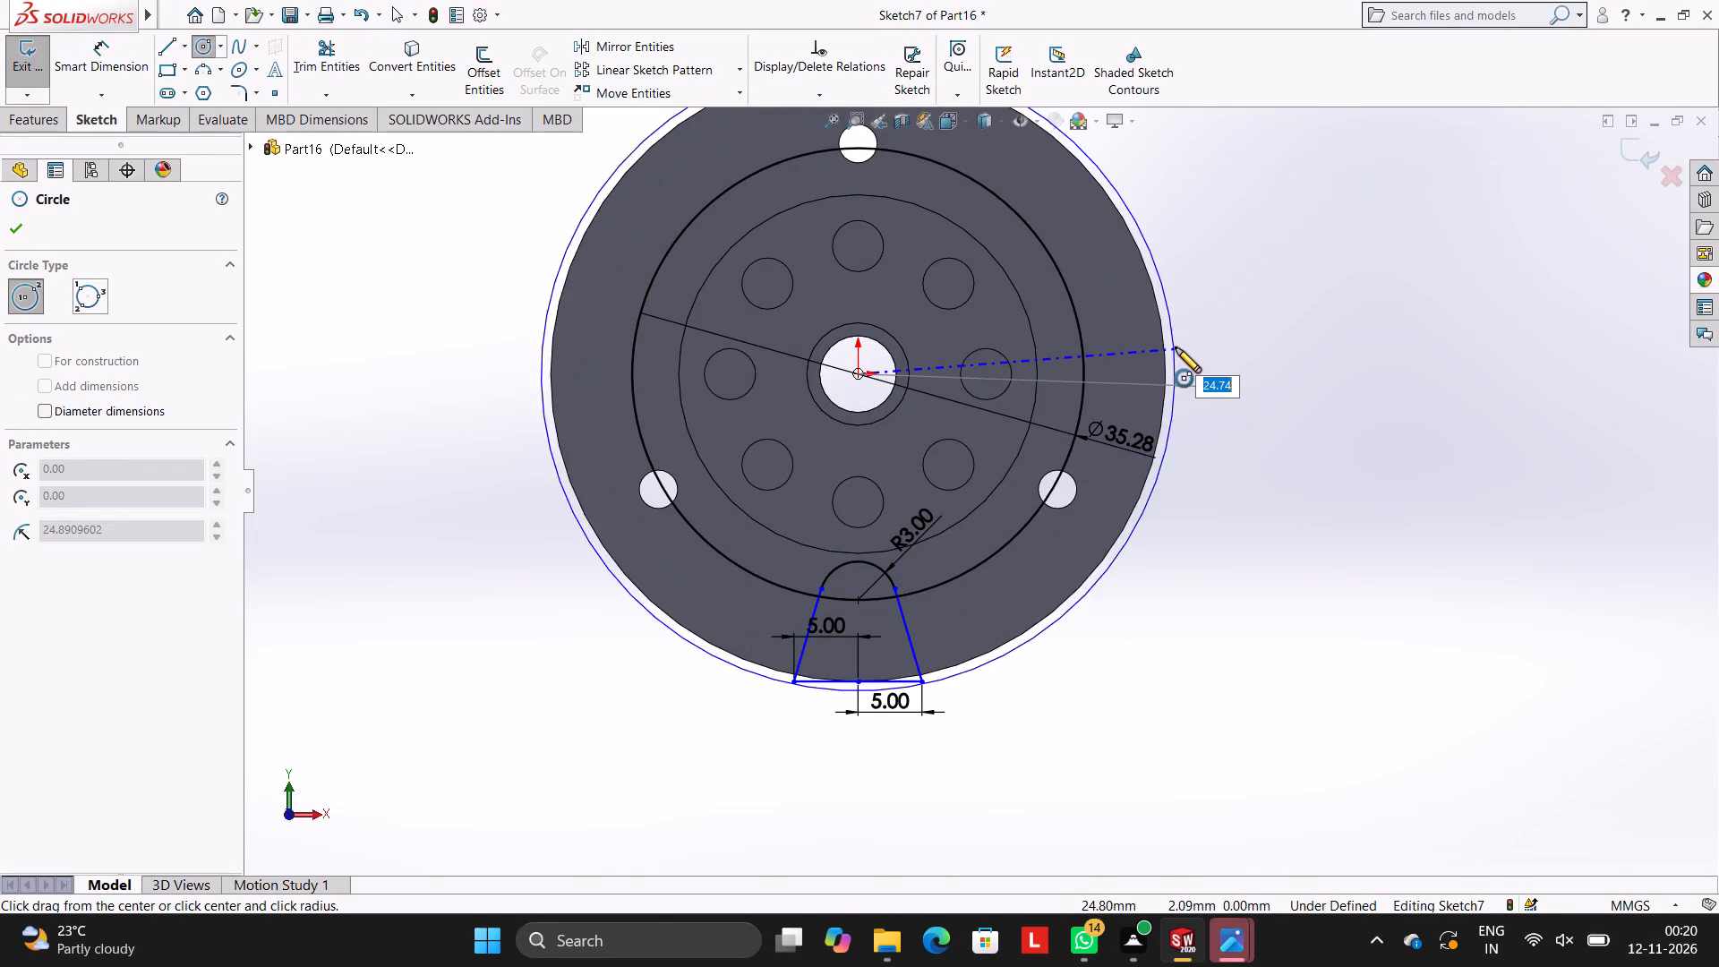
{"action": "left_click", "coordinate": [1166, 350]}
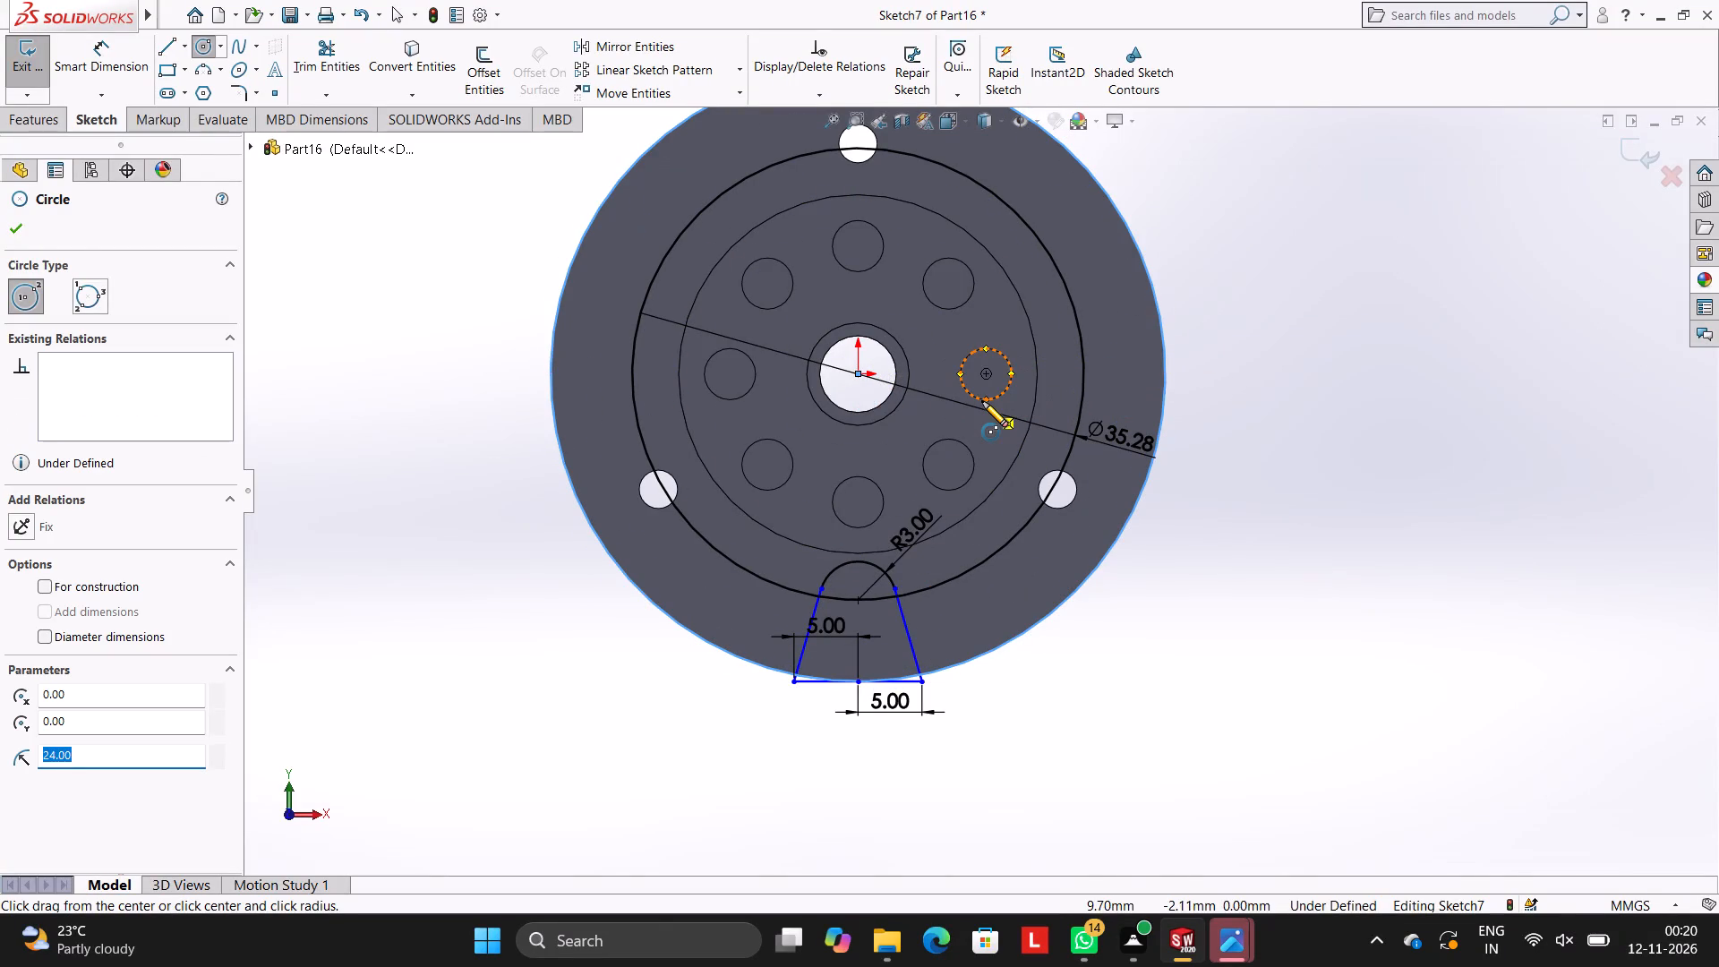
{"action": "key", "text": "Escape"}
{"action": "key", "text": "Escape"}
Trim away both halves of the horizontal base line and the slanted-line ends outside the 24 mm radius circle, accepting deletion of associated dimensions.
{"action": "scroll", "coordinate": [958, 552], "scroll_direction": "down", "scroll_amount": 2}
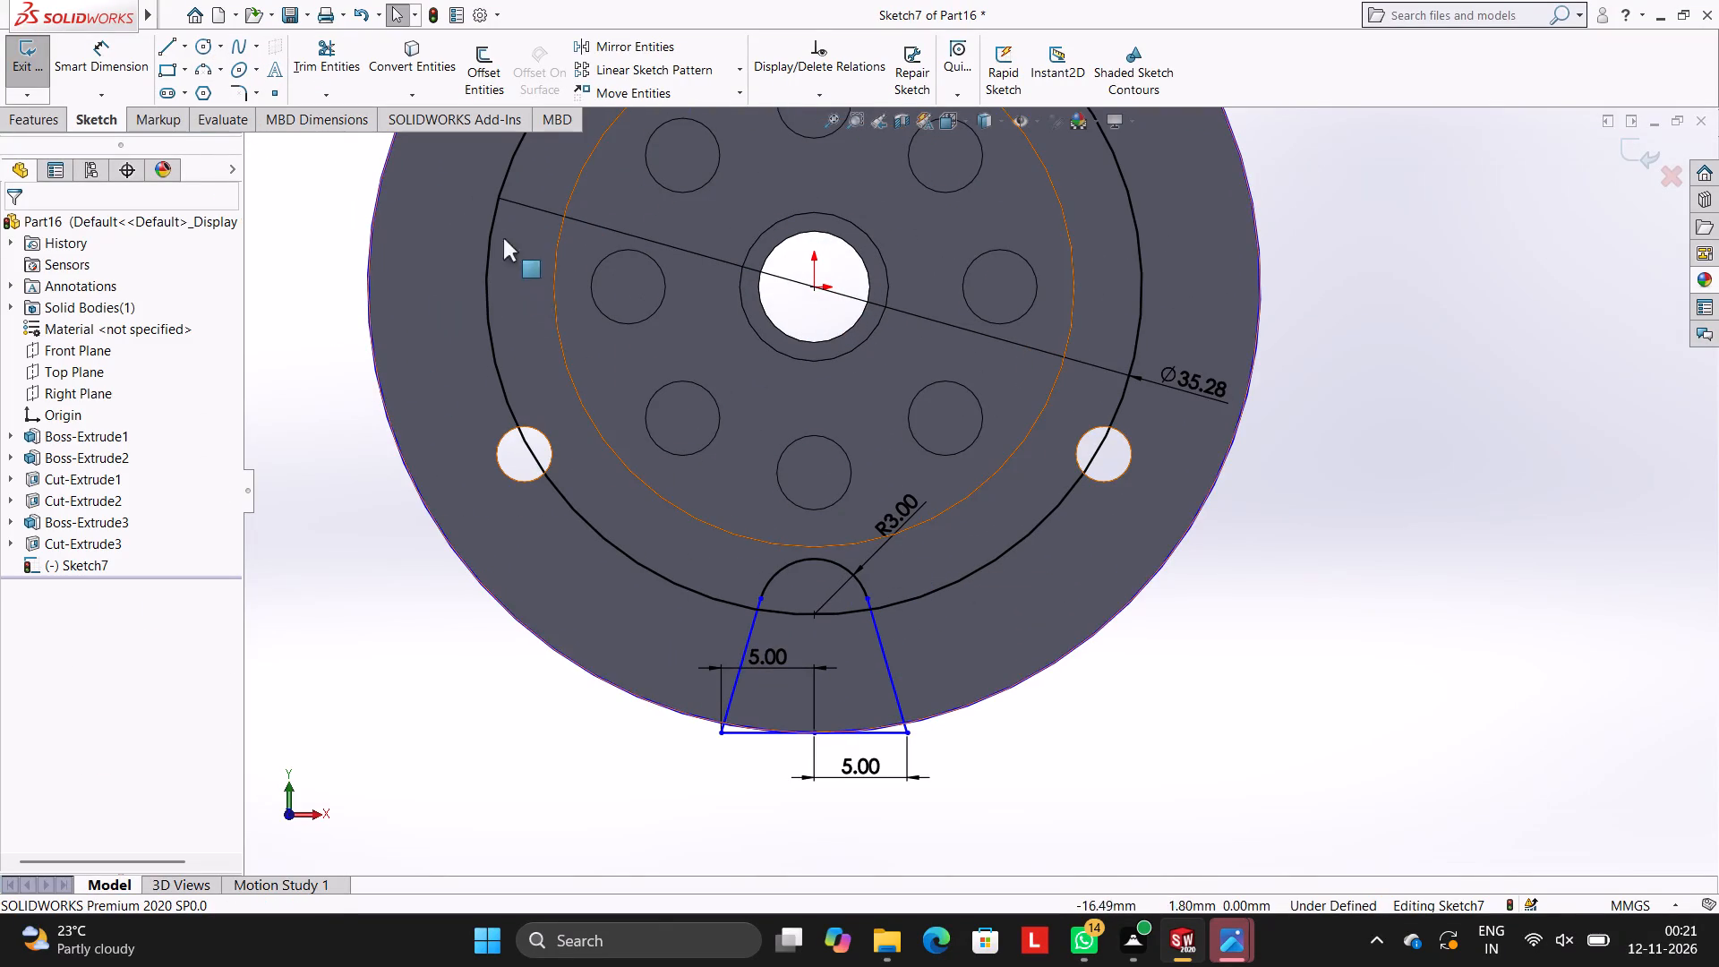
{"action": "left_click", "coordinate": [321, 53]}
{"action": "scroll", "coordinate": [705, 476], "scroll_direction": "down", "scroll_amount": 4}
{"action": "scroll", "coordinate": [842, 616], "scroll_direction": "up", "scroll_amount": 5}
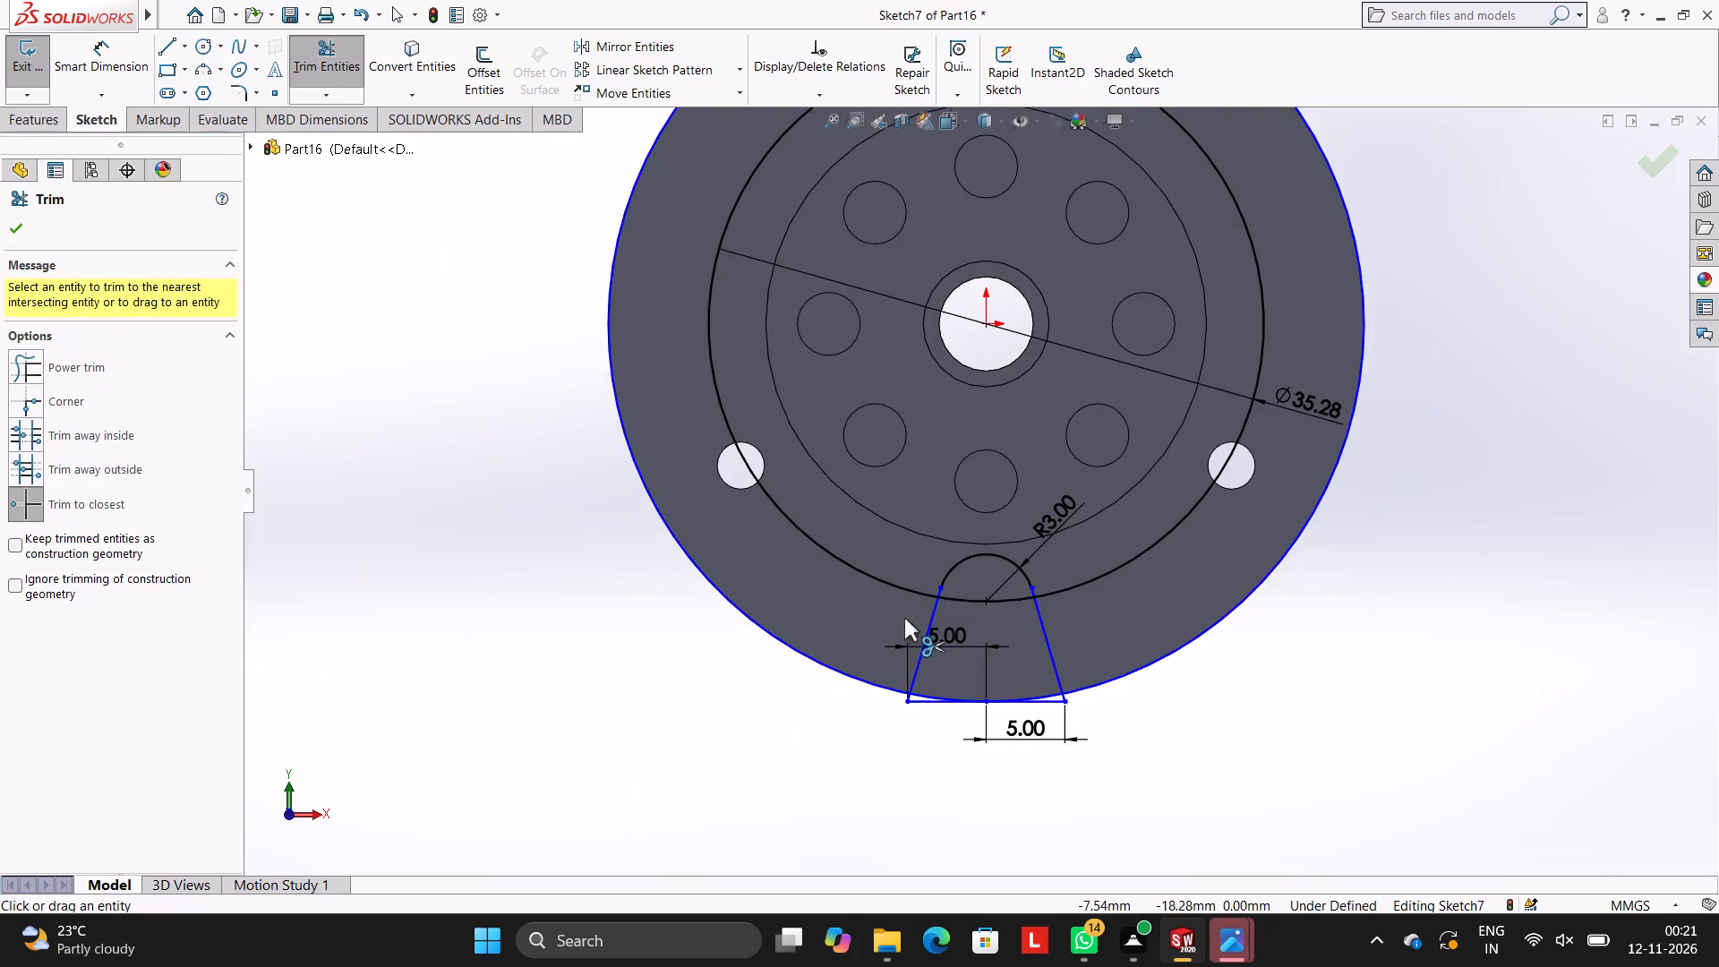
{"action": "scroll", "coordinate": [1144, 729], "scroll_direction": "up", "scroll_amount": 3}
{"action": "scroll", "coordinate": [1145, 715], "scroll_direction": "down", "scroll_amount": 5}
{"action": "scroll", "coordinate": [555, 314], "scroll_direction": "down", "scroll_amount": 3}
{"action": "scroll", "coordinate": [692, 295], "scroll_direction": "up", "scroll_amount": 4}
{"action": "scroll", "coordinate": [724, 354], "scroll_direction": "down", "scroll_amount": 4}
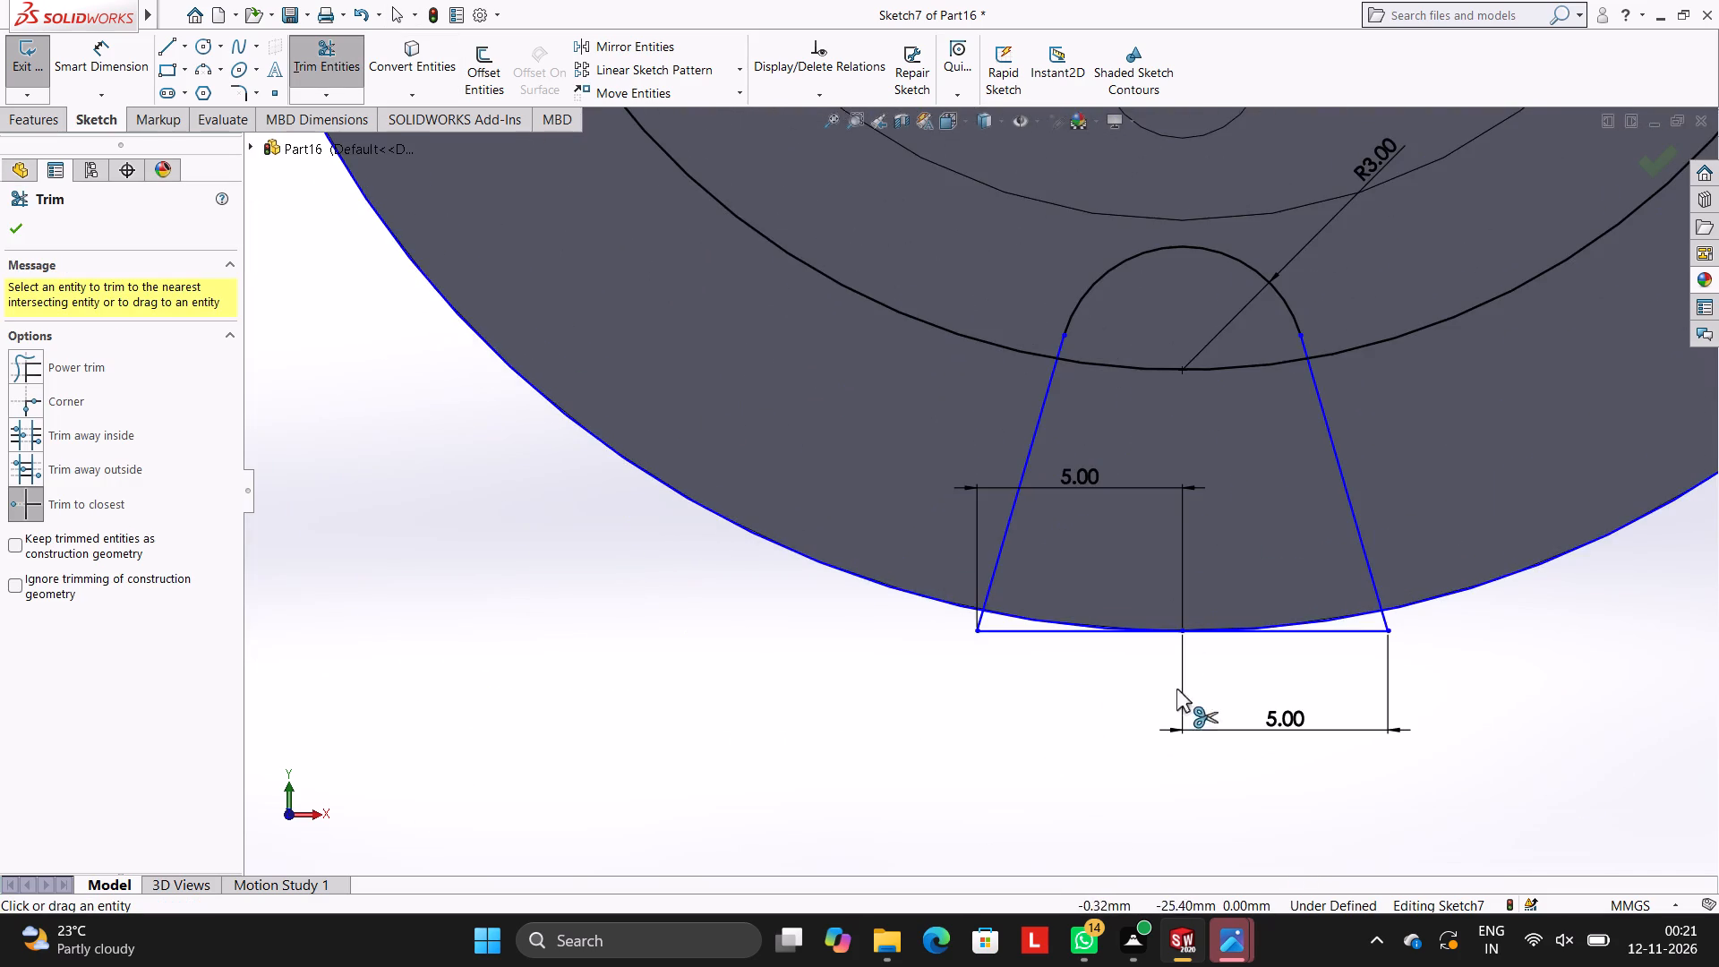
{"action": "scroll", "coordinate": [1171, 686], "scroll_direction": "up", "scroll_amount": 2}
{"action": "scroll", "coordinate": [1165, 667], "scroll_direction": "down", "scroll_amount": 4}
{"action": "left_click", "coordinate": [757, 455]}
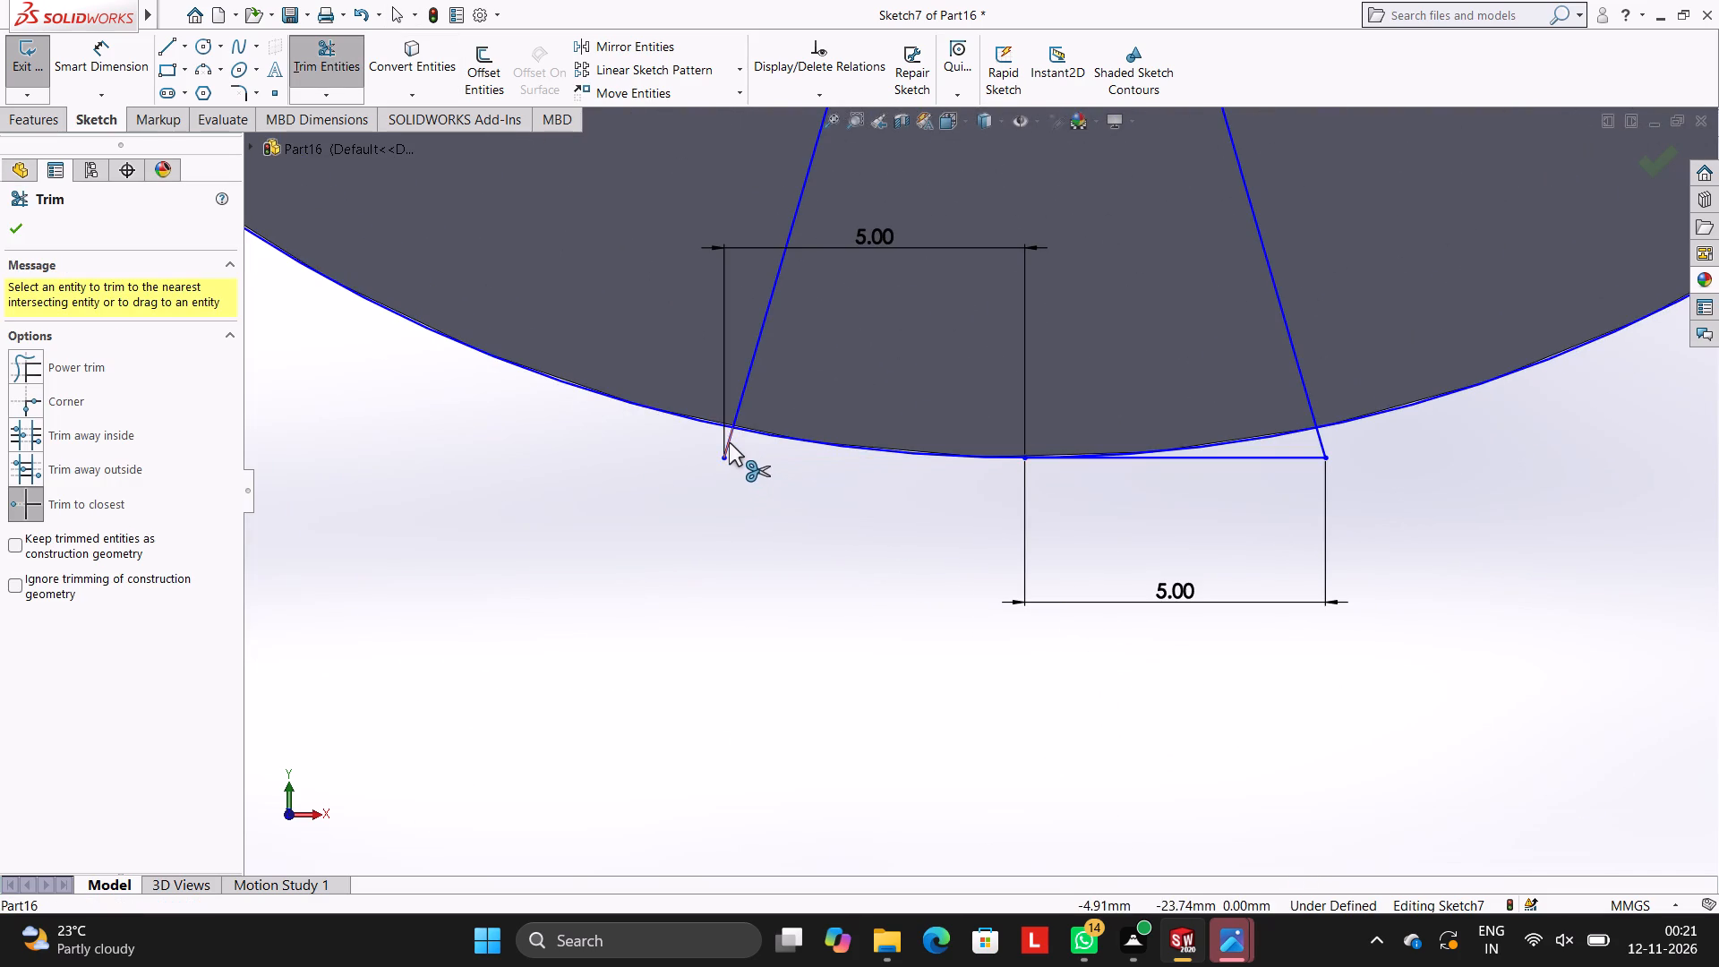
{"action": "left_click", "coordinate": [729, 442]}
{"action": "left_click", "coordinate": [939, 471]}
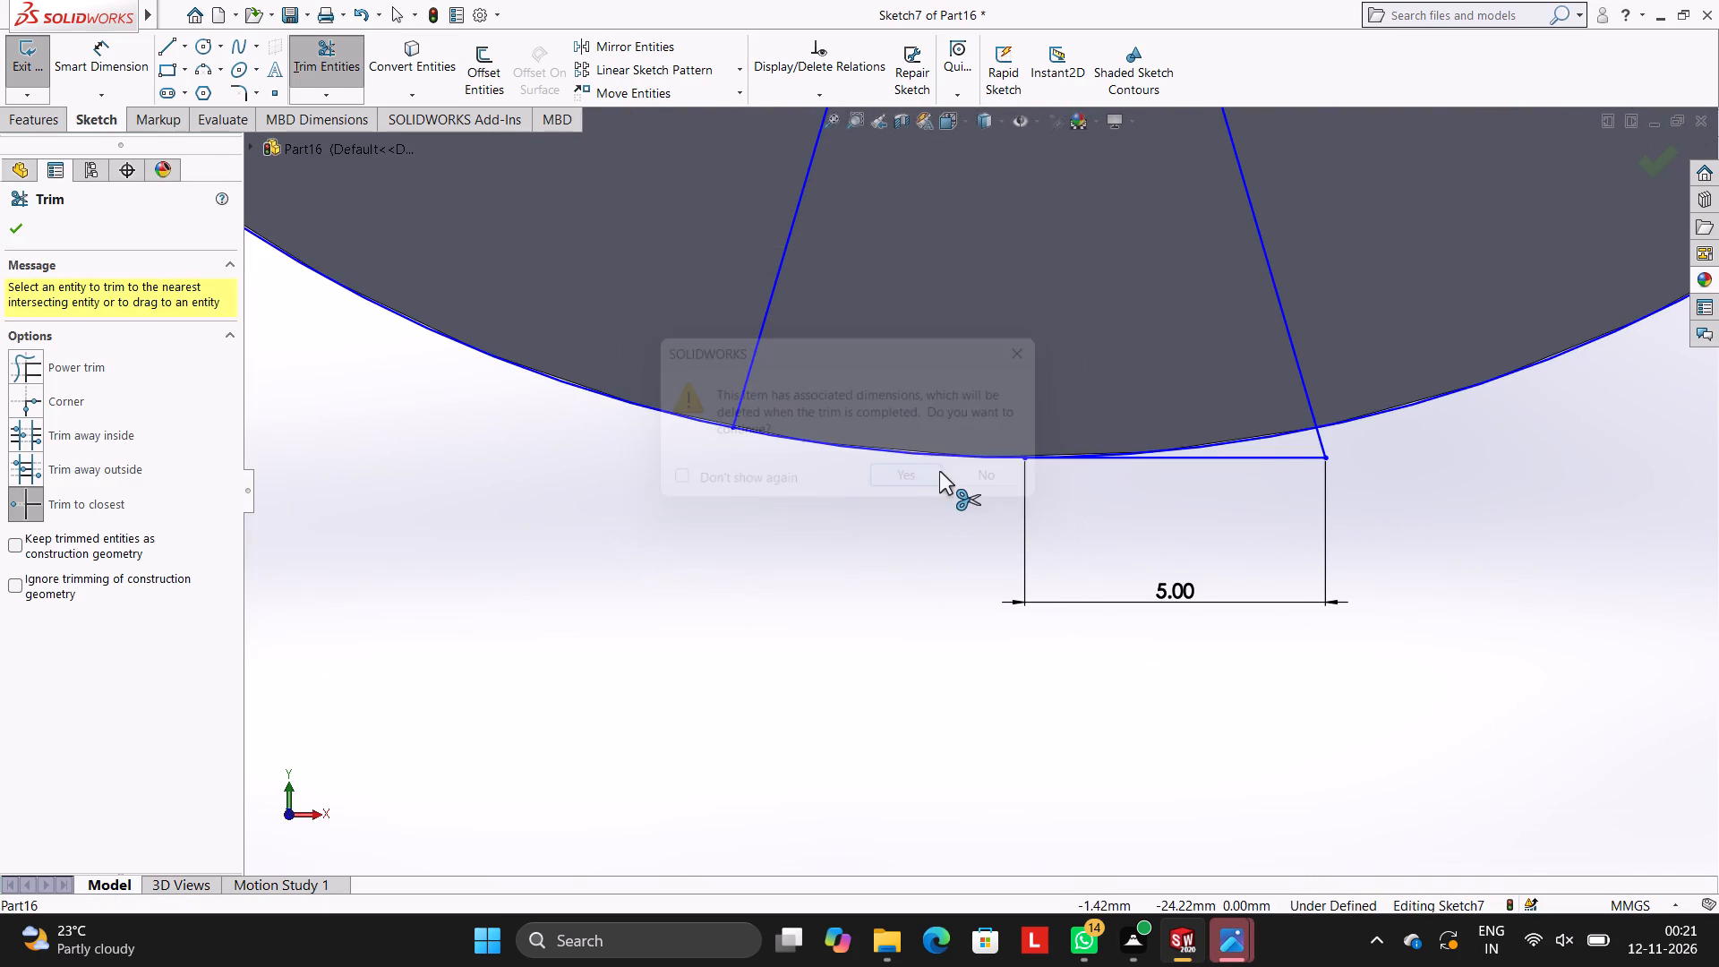
{"action": "left_click", "coordinate": [1318, 438]}
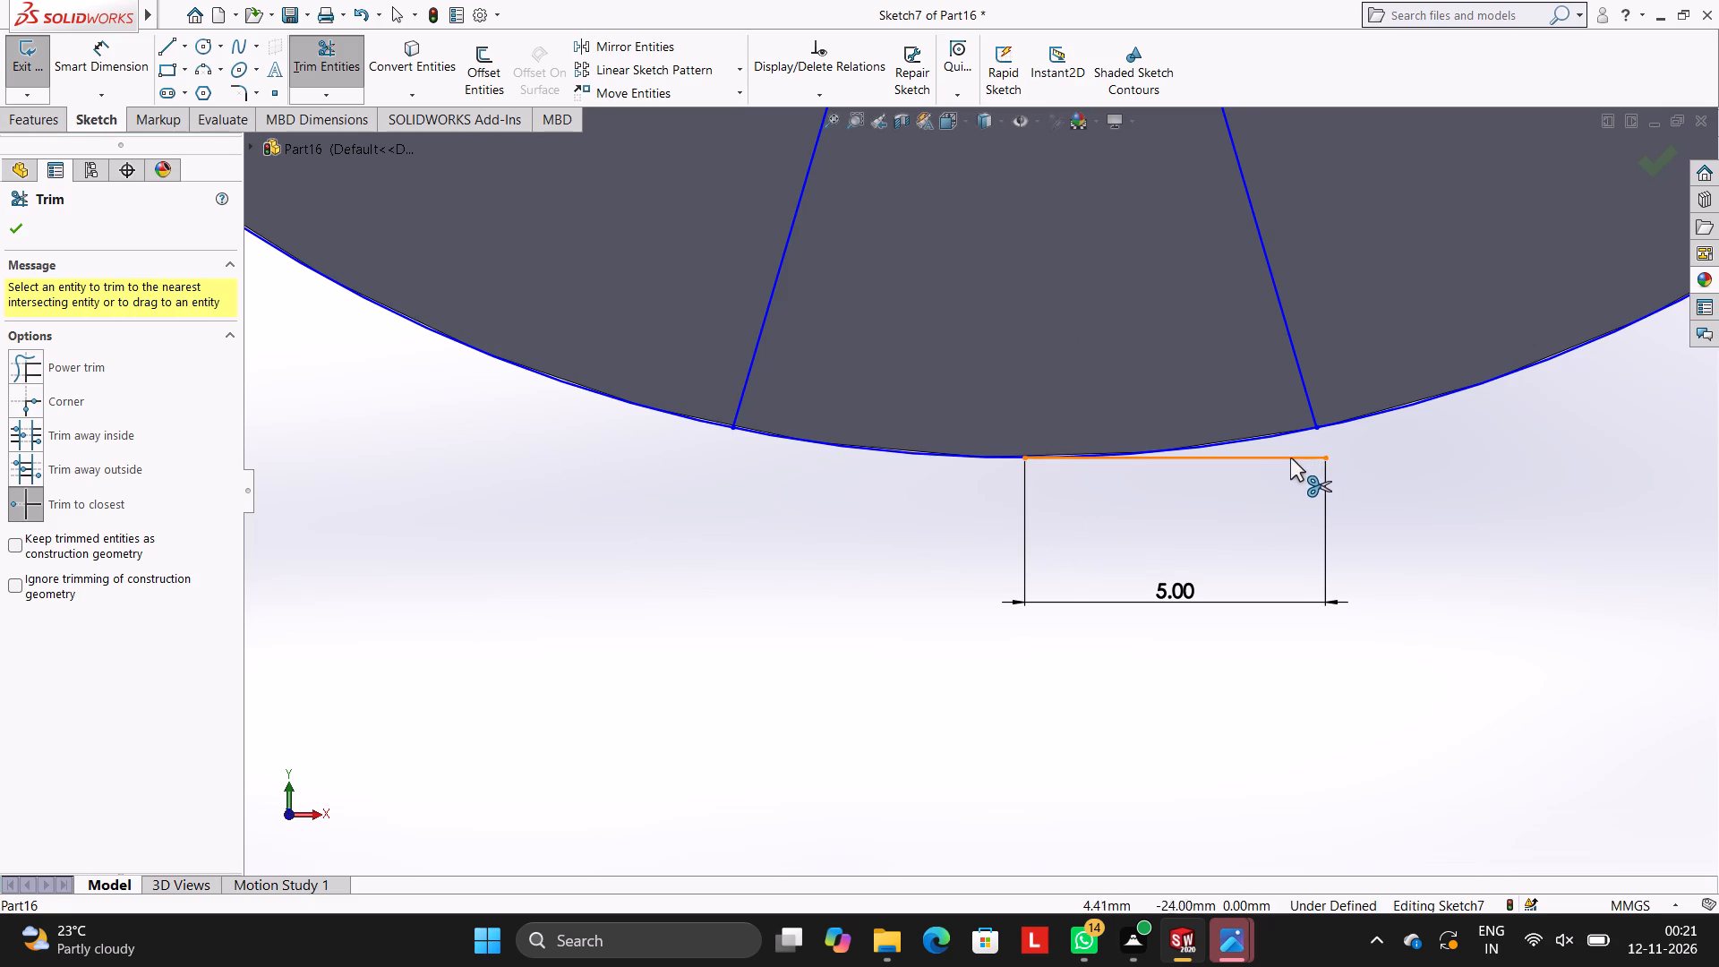
{"action": "left_click", "coordinate": [1289, 458]}
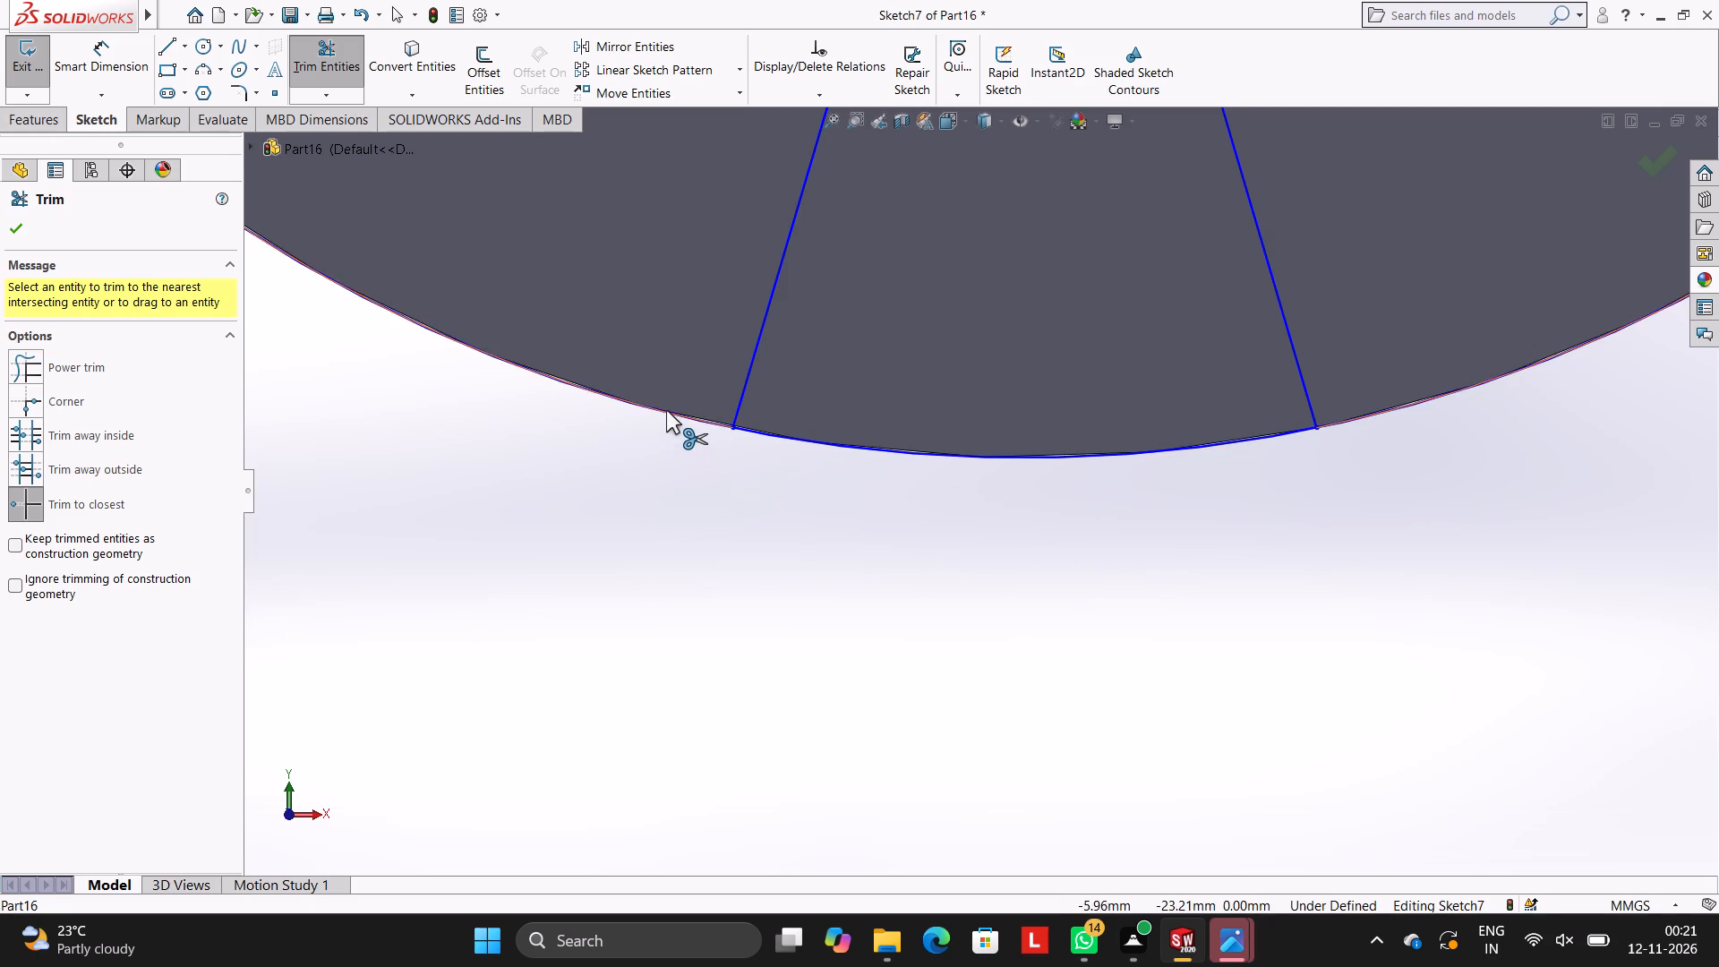
Trim the 24 mm radius circle down to the short arc closing the profile between the two slanted lines.
{"action": "left_click", "coordinate": [666, 410]}
{"action": "scroll", "coordinate": [1141, 305], "scroll_direction": "up", "scroll_amount": 3}
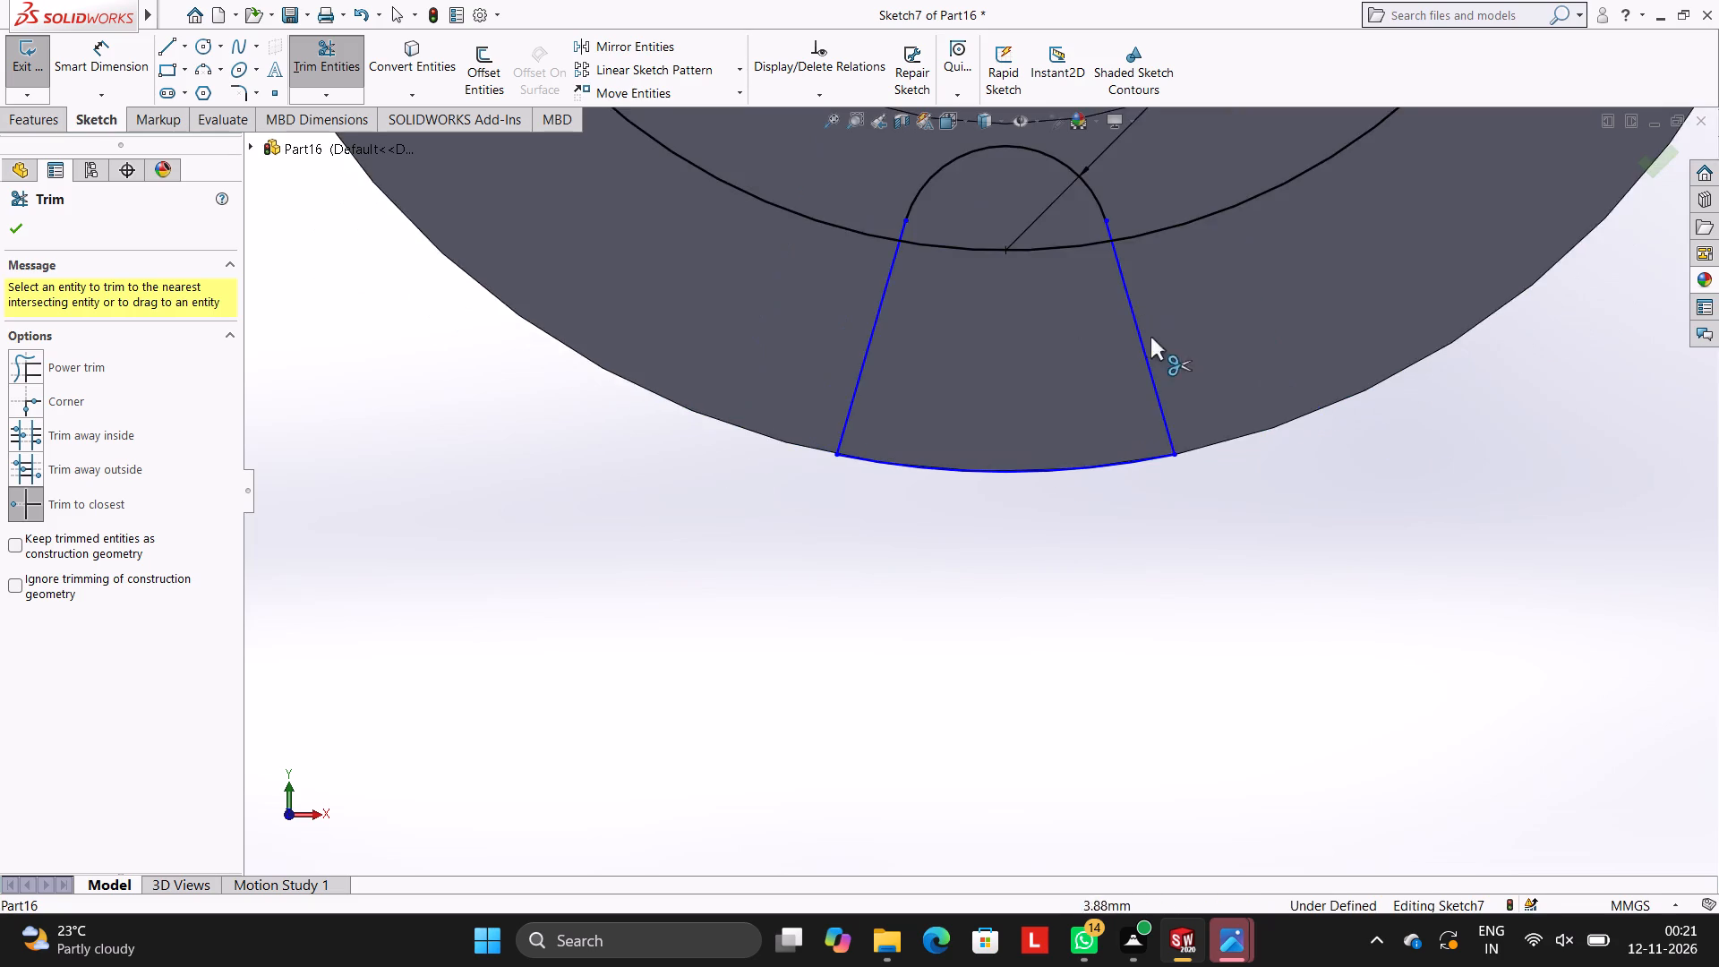
{"action": "scroll", "coordinate": [1153, 344], "scroll_direction": "up", "scroll_amount": 3}
{"action": "scroll", "coordinate": [1148, 330], "scroll_direction": "down", "scroll_amount": 1}
{"action": "scroll", "coordinate": [974, 411], "scroll_direction": "up", "scroll_amount": 7}
{"action": "scroll", "coordinate": [988, 339], "scroll_direction": "down", "scroll_amount": 4}
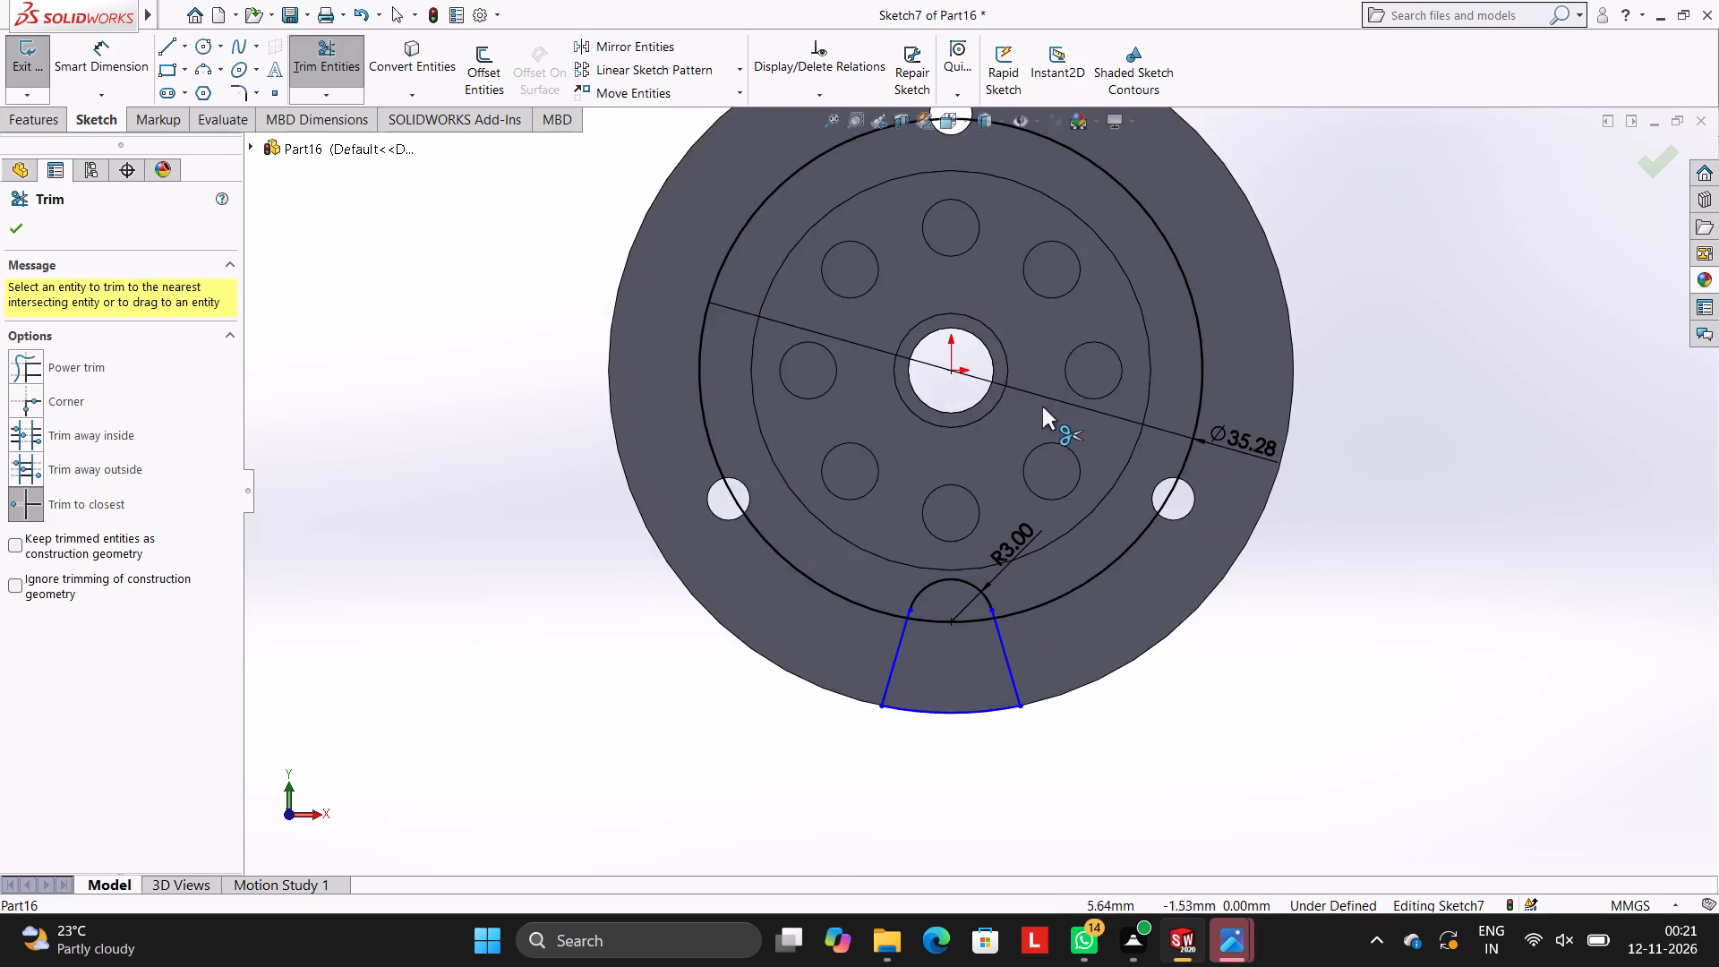
{"action": "scroll", "coordinate": [1062, 420], "scroll_direction": "up", "scroll_amount": 2}
{"action": "scroll", "coordinate": [1065, 421], "scroll_direction": "down", "scroll_amount": 2}
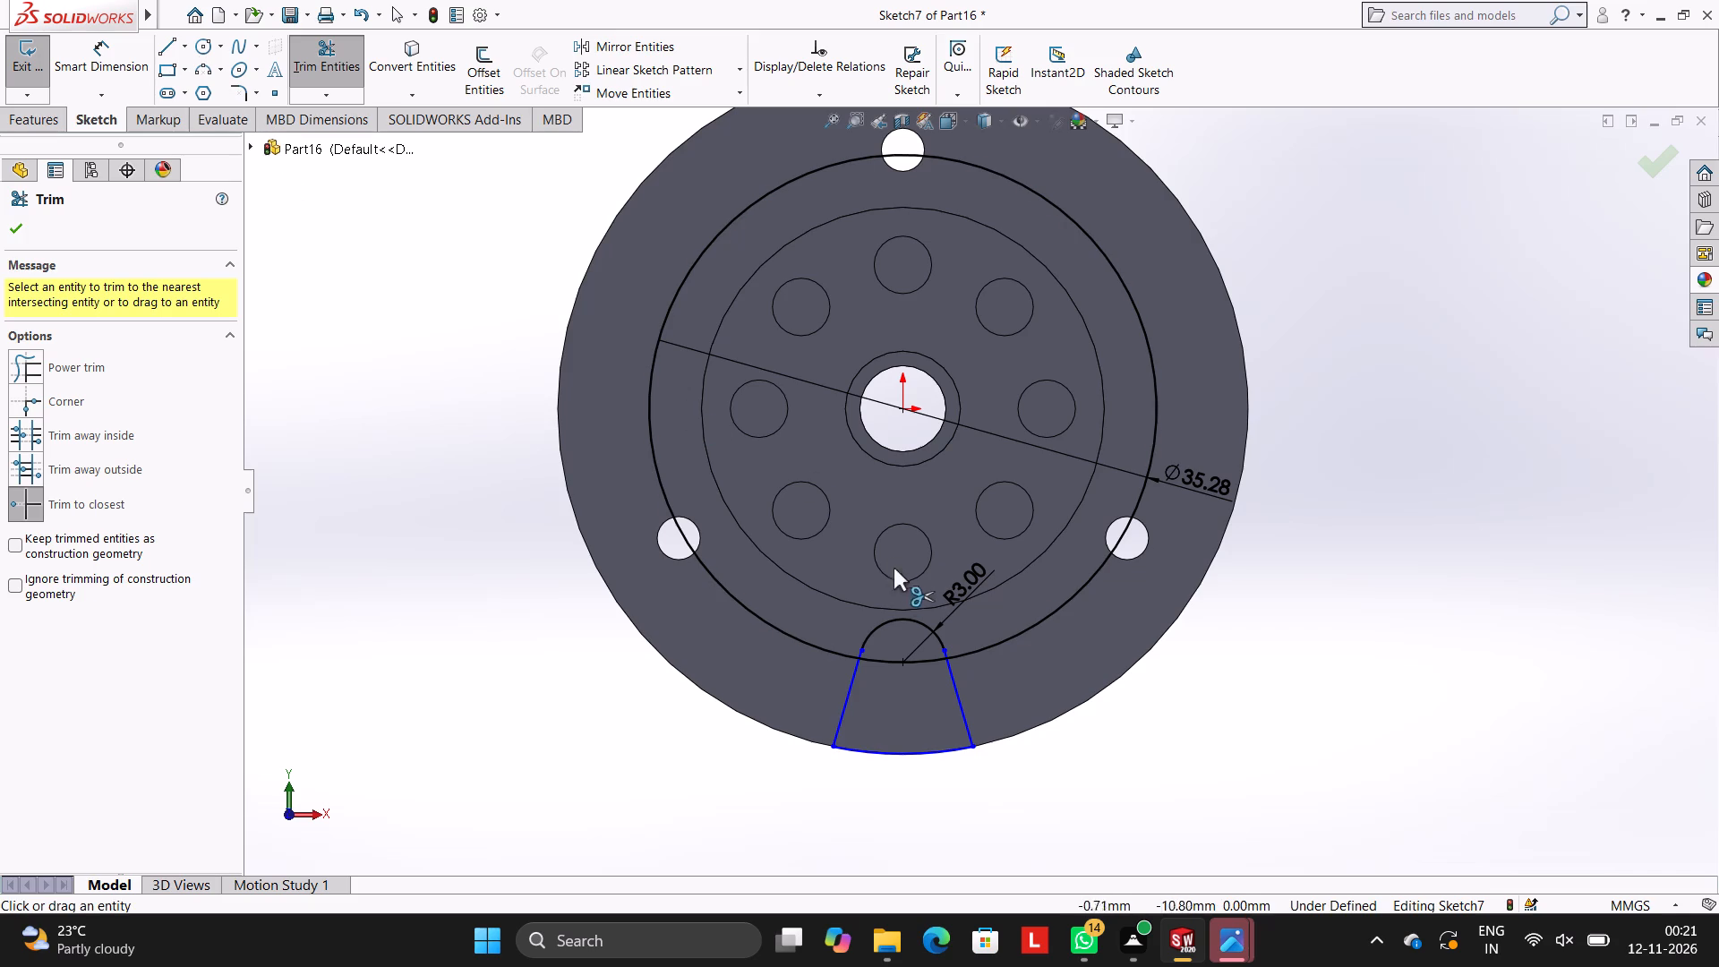
{"action": "left_click", "coordinate": [13, 234]}
Circular-pattern the profile's 3 mm radius arc about the origin with 3 equally spaced instances over 360 degrees.
{"action": "left_click", "coordinate": [883, 627]}
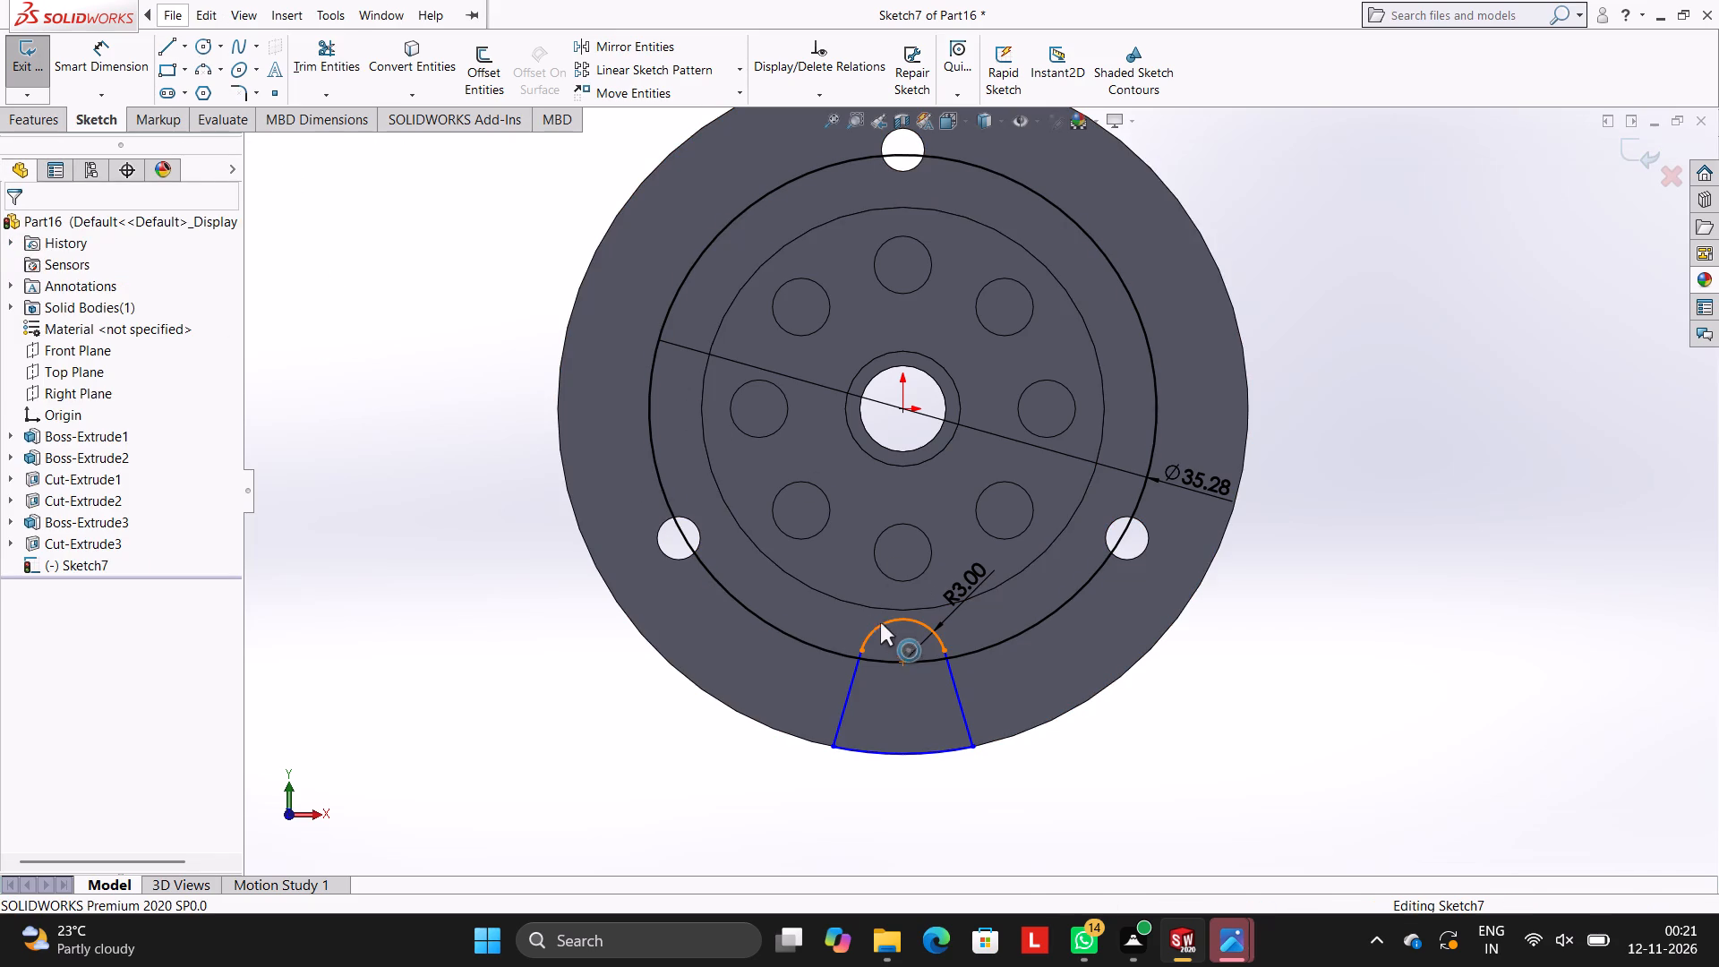
{"action": "left_click", "coordinate": [743, 62]}
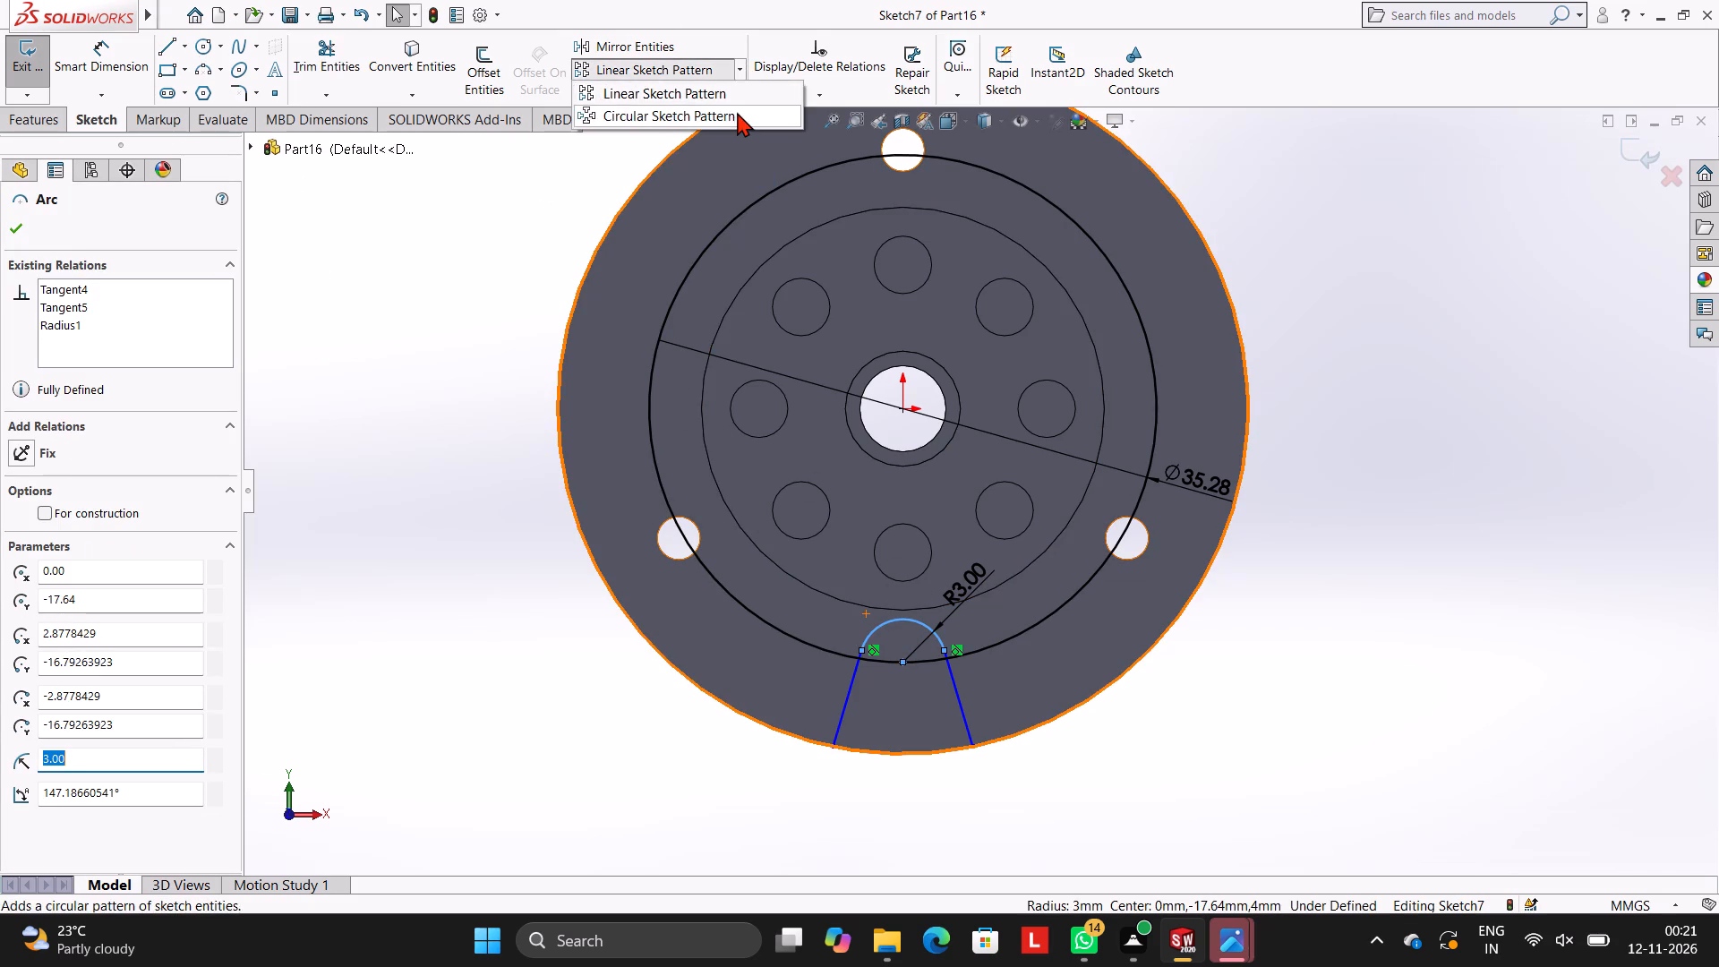
{"action": "left_click", "coordinate": [737, 117]}
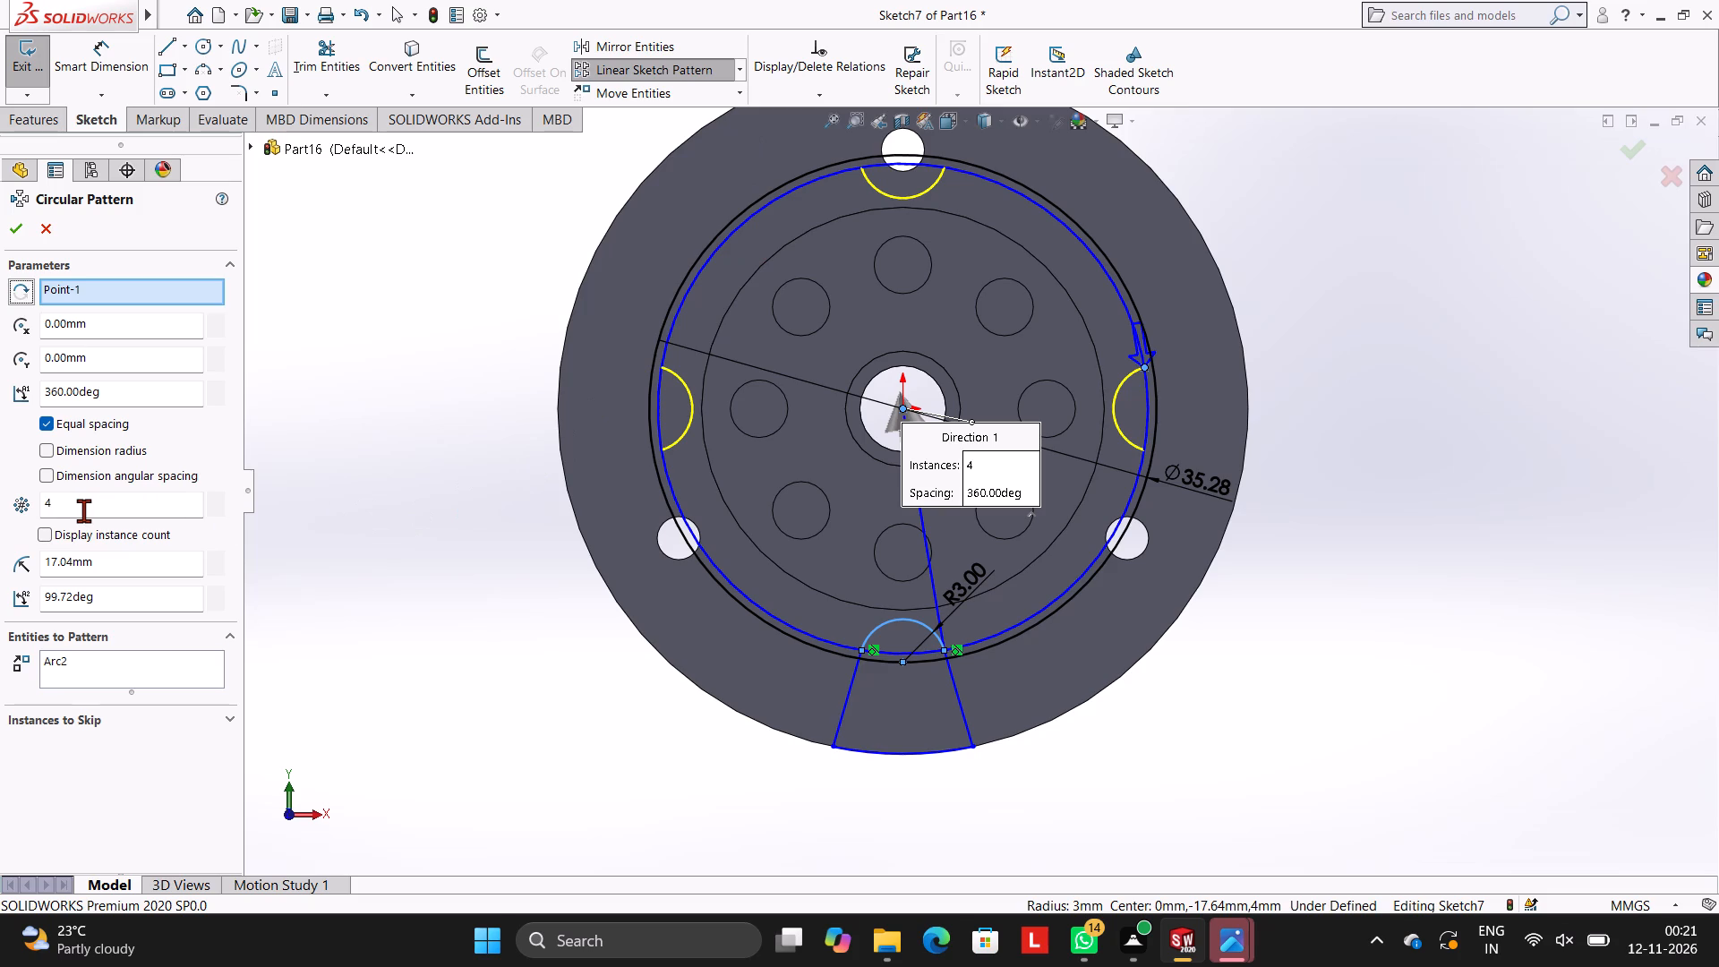
{"action": "left_click", "coordinate": [83, 510]}
{"action": "key", "text": "BackSpace"}
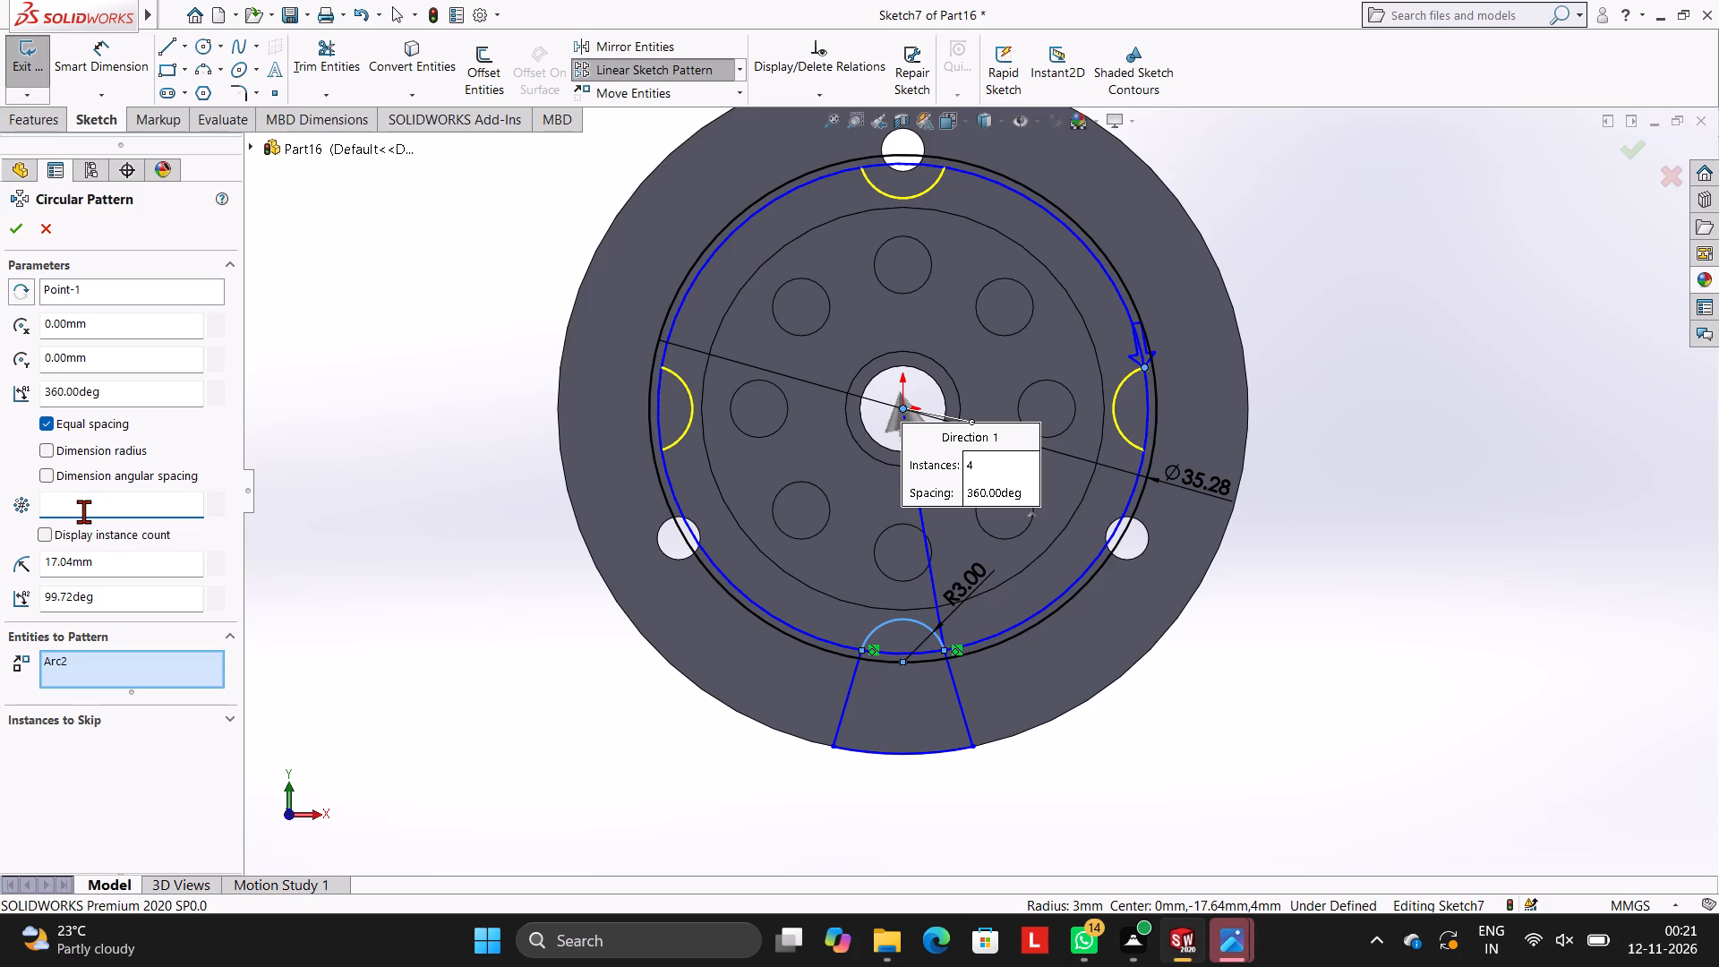
{"action": "key", "text": "3"}
{"action": "key", "text": "Return"}
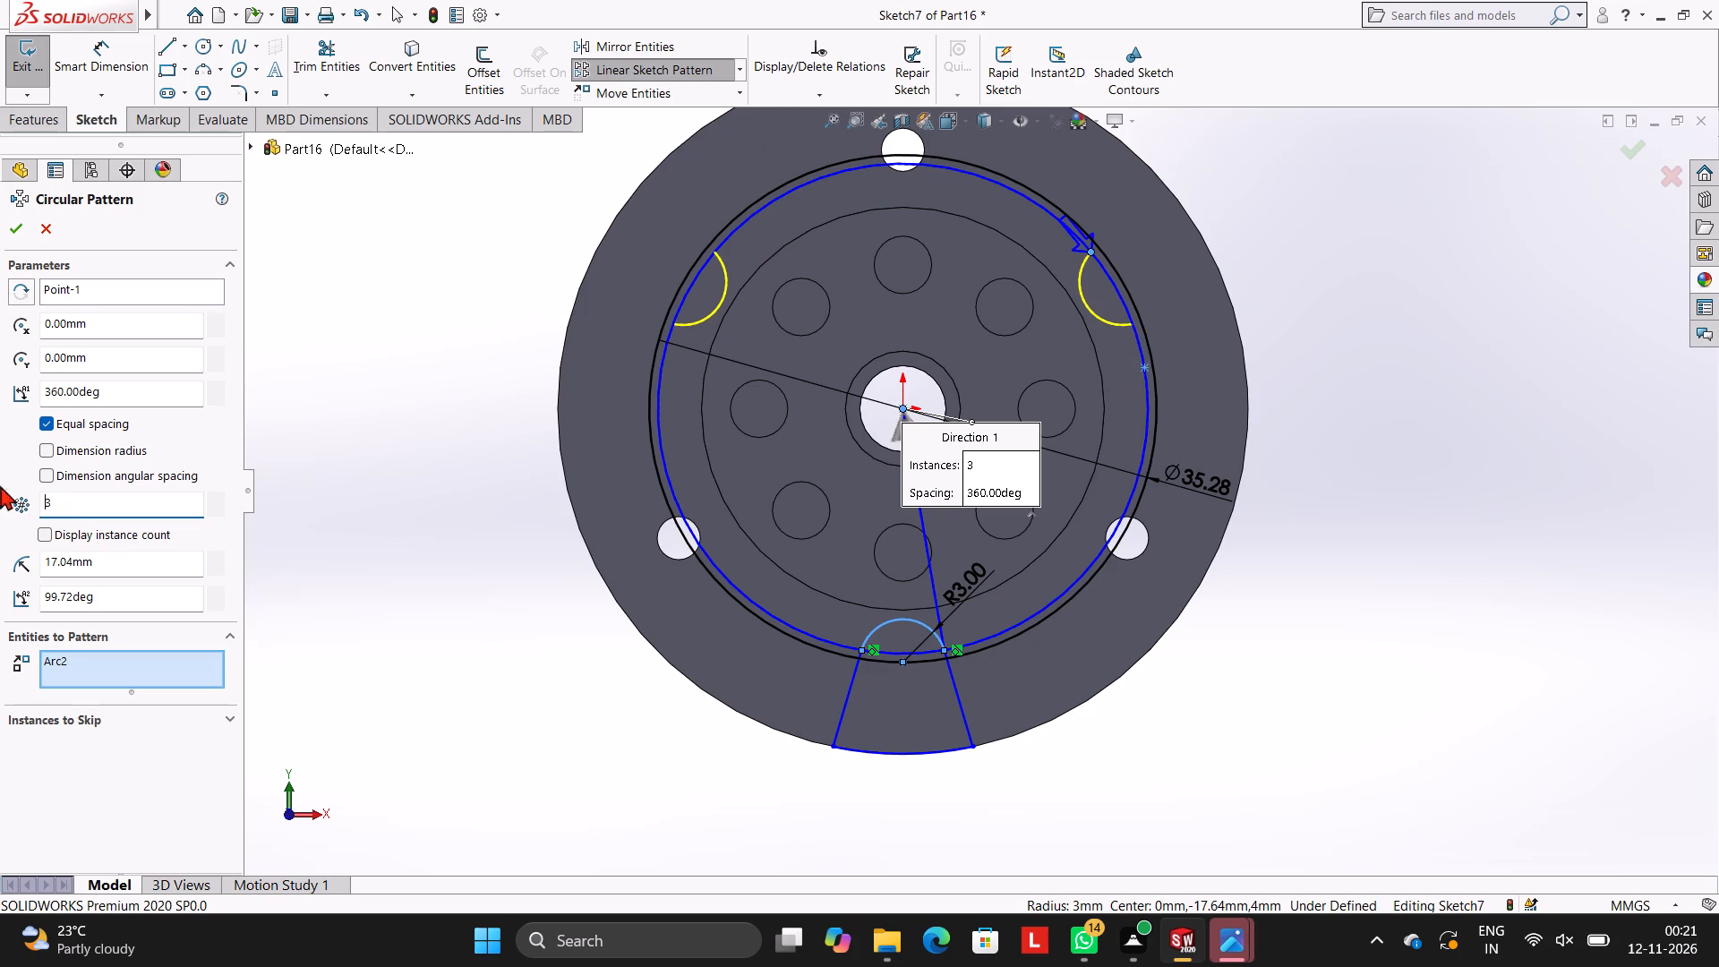
{"action": "left_click", "coordinate": [15, 220]}
{"action": "left_click", "coordinate": [344, 364]}
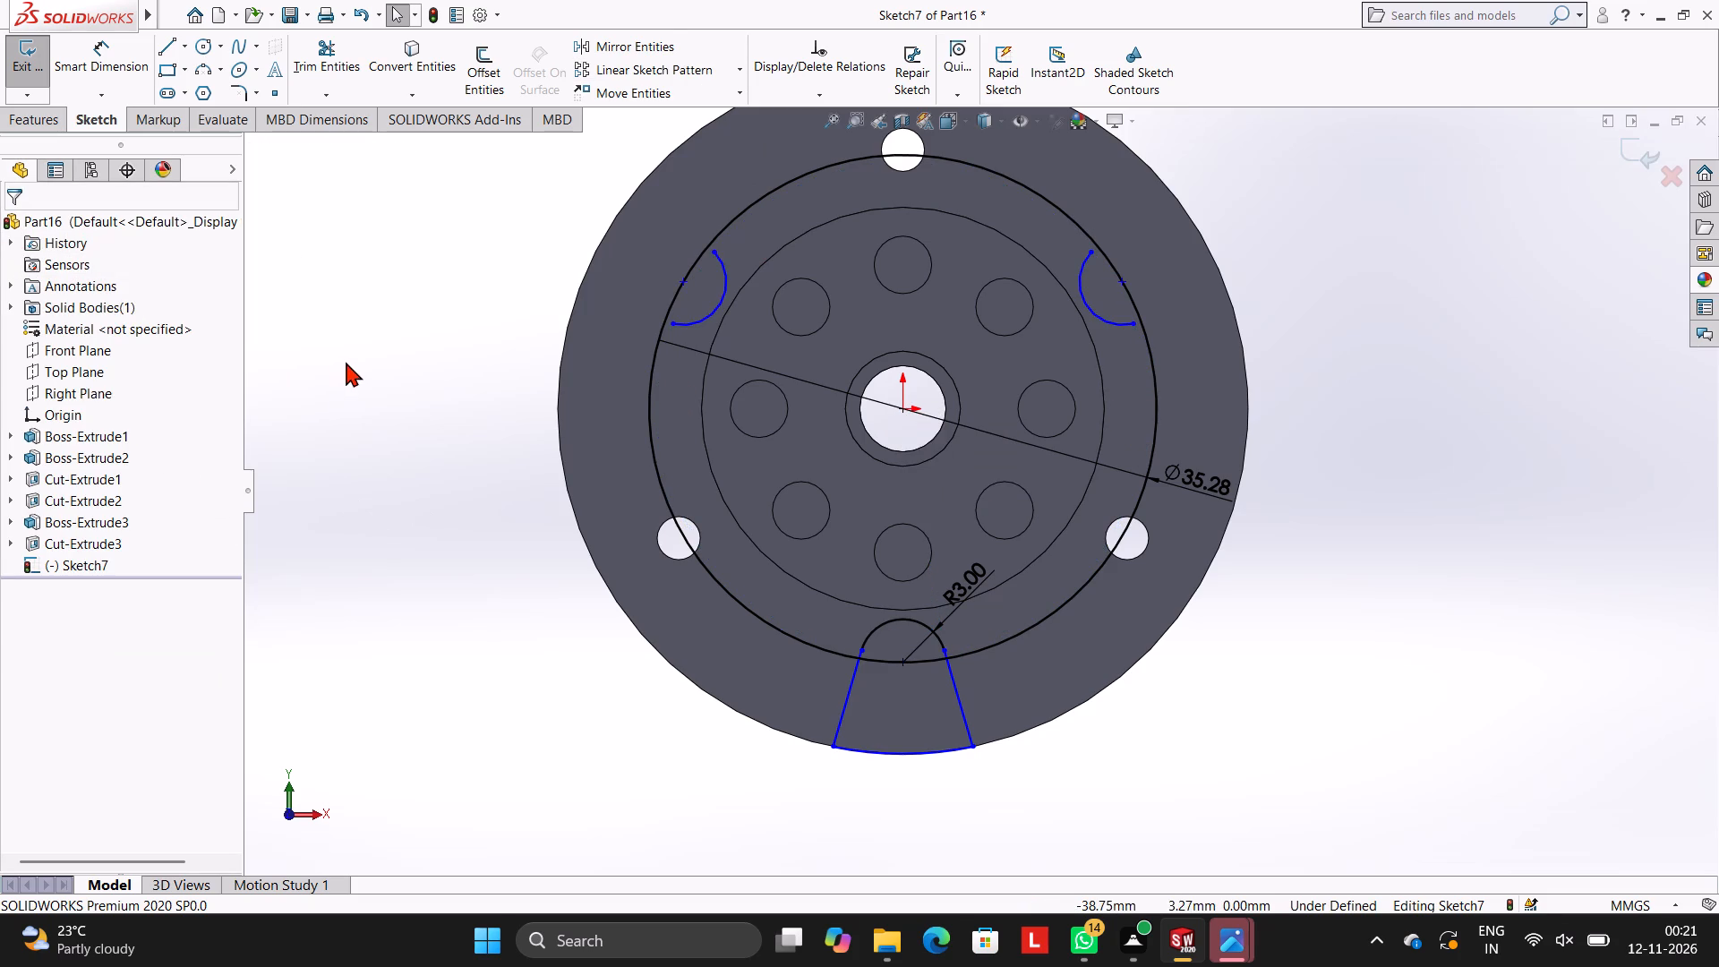
Circular-pattern the profile's right slanted line about the origin with 3 equally spaced instances over 360 degrees.
{"action": "left_click", "coordinate": [954, 678]}
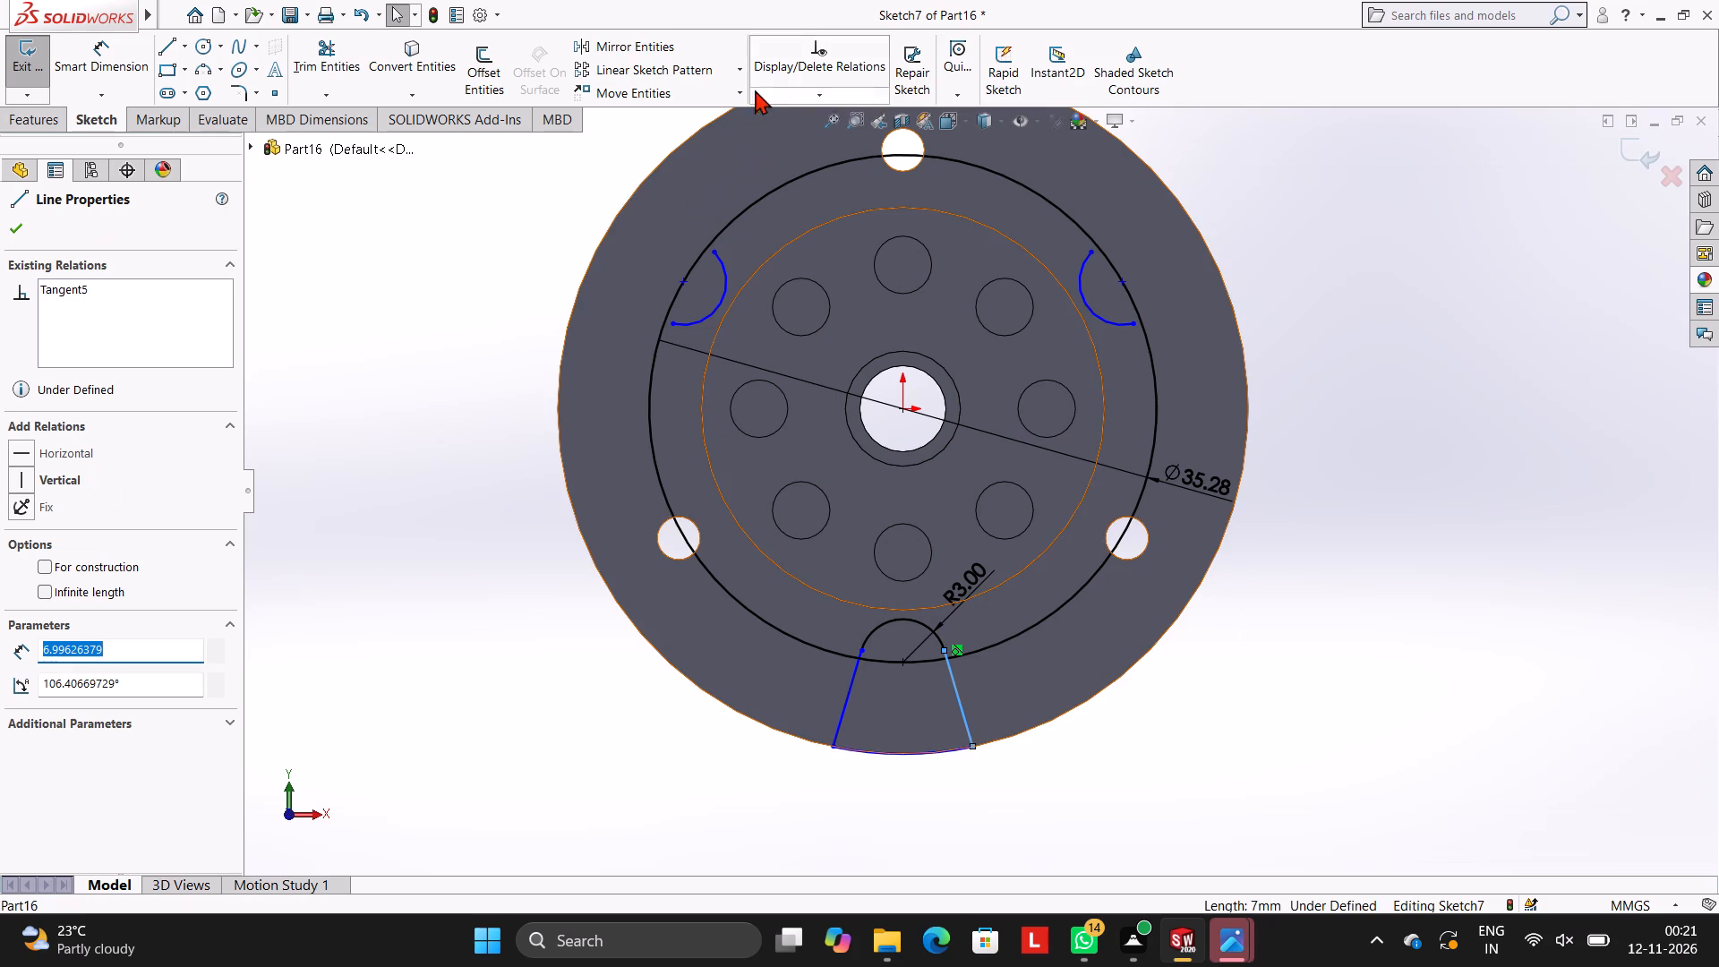
{"action": "left_click", "coordinate": [745, 69]}
{"action": "left_click", "coordinate": [737, 116]}
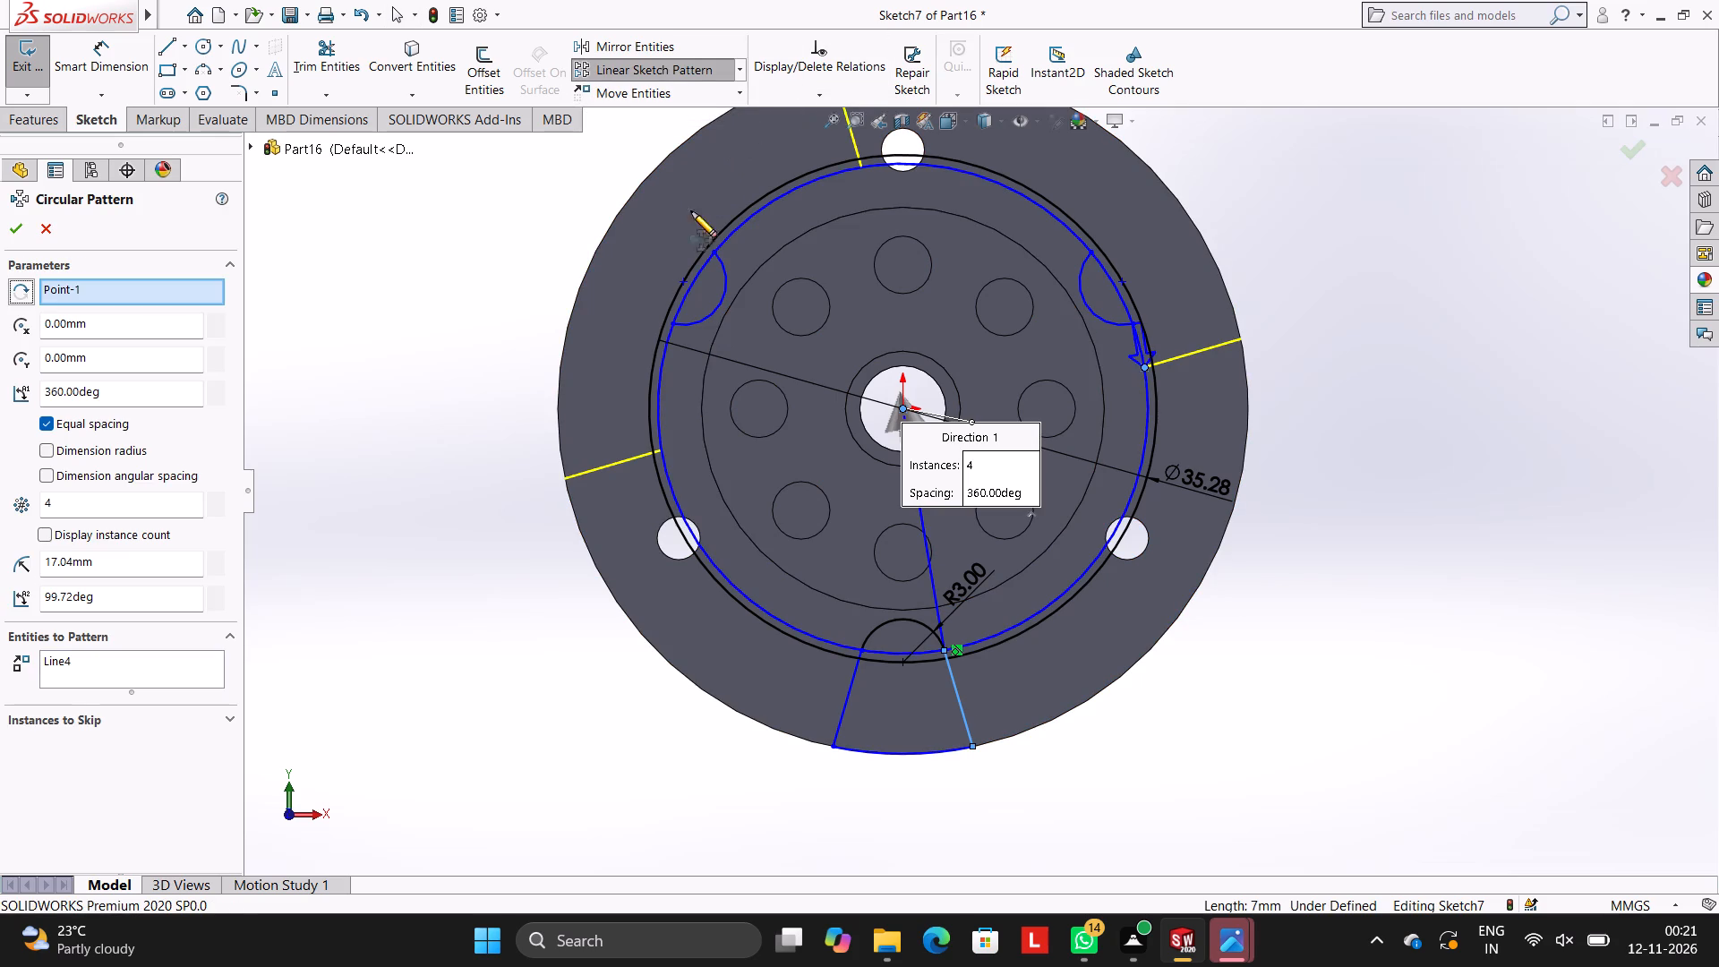
{"action": "left_click", "coordinate": [131, 501]}
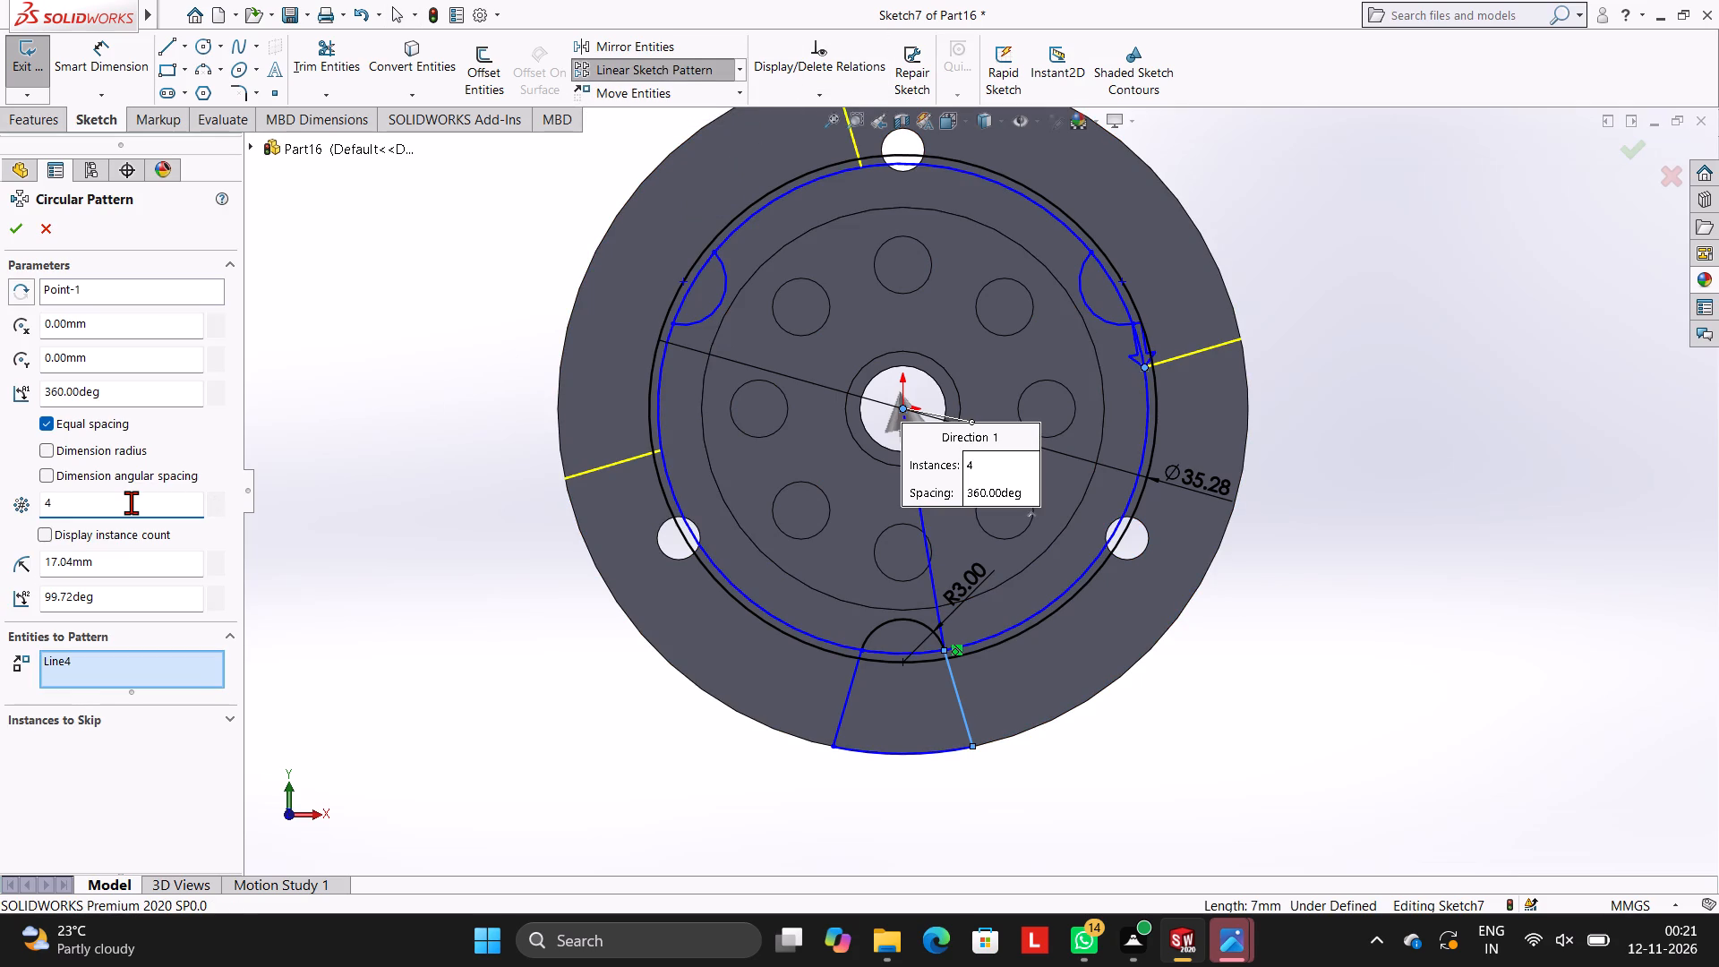
{"action": "key", "text": "BackSpace"}
{"action": "key", "text": "3"}
{"action": "key", "text": "Return"}
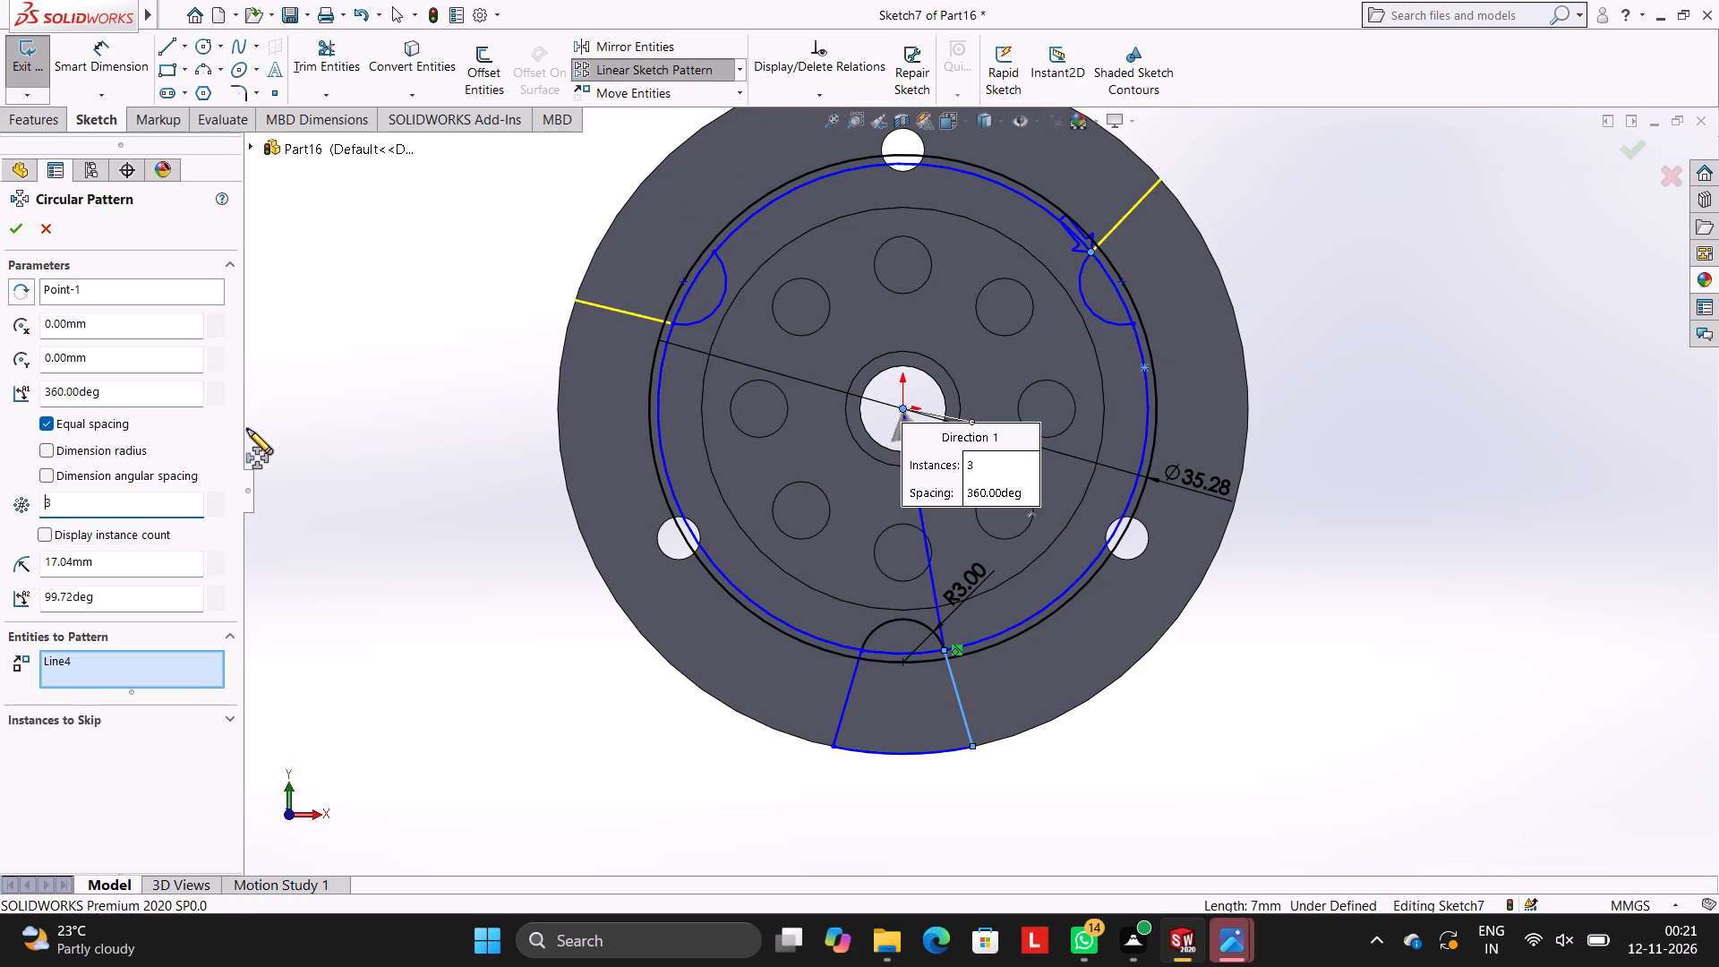
{"action": "left_click", "coordinate": [14, 225]}
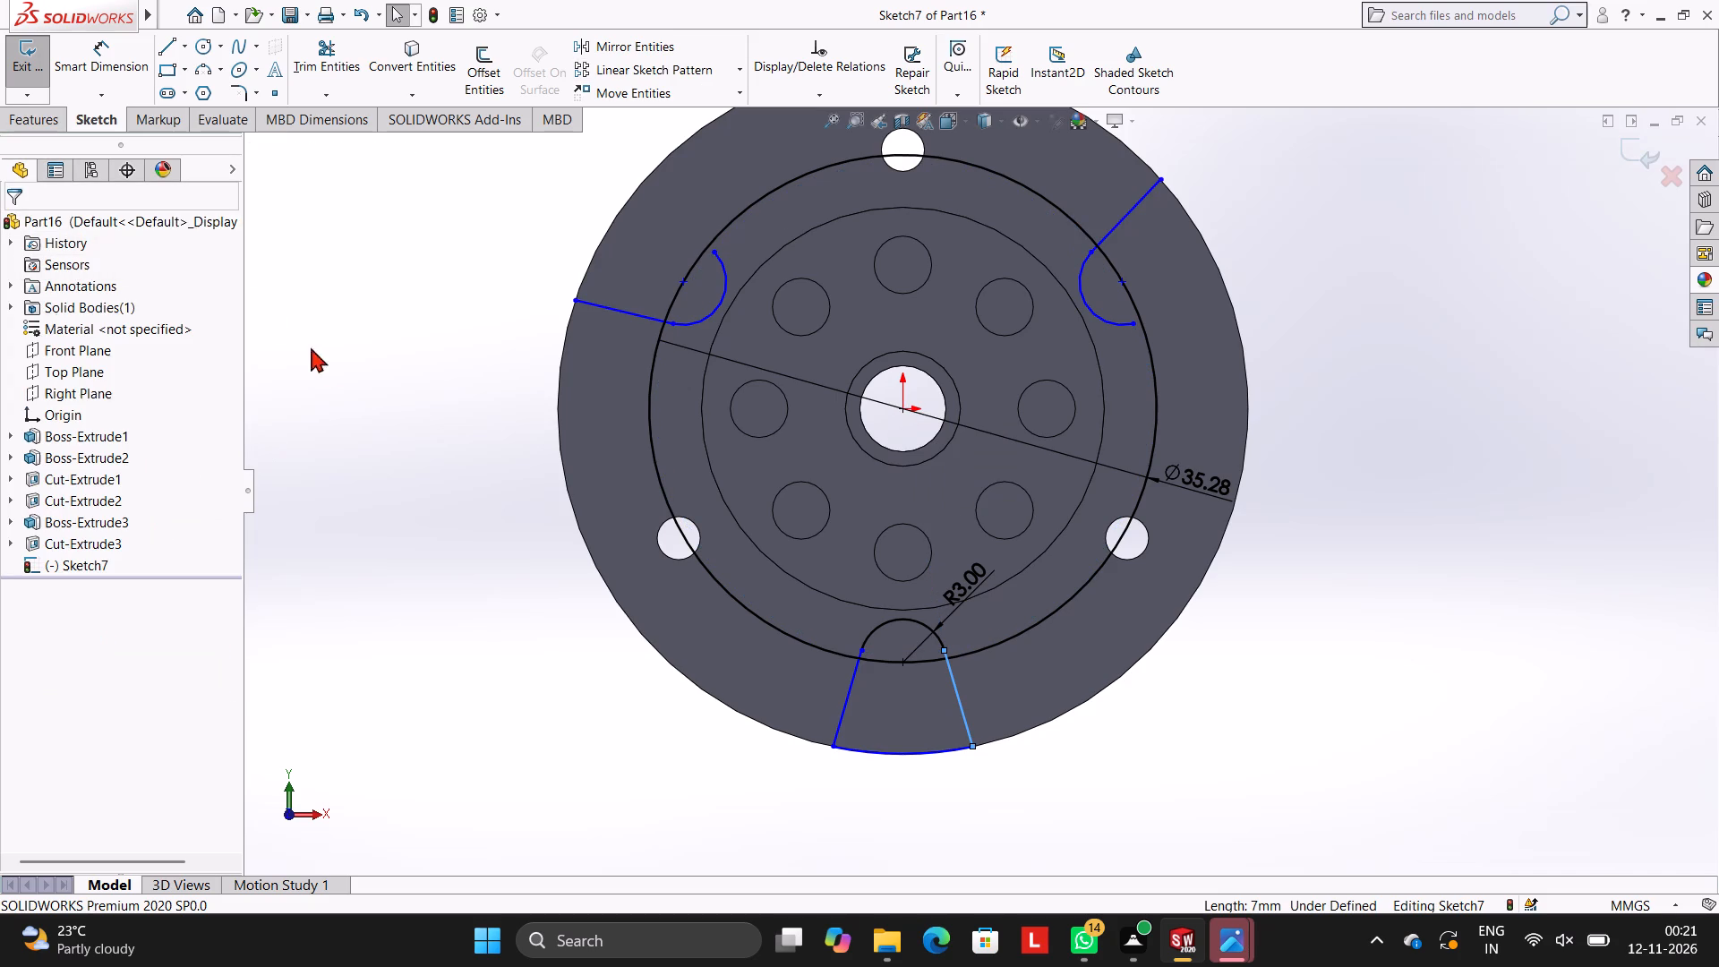
Circular-pattern the profile's left slanted line about the origin with 3 equally spaced instances over 360 degrees.
{"action": "left_click", "coordinate": [850, 689]}
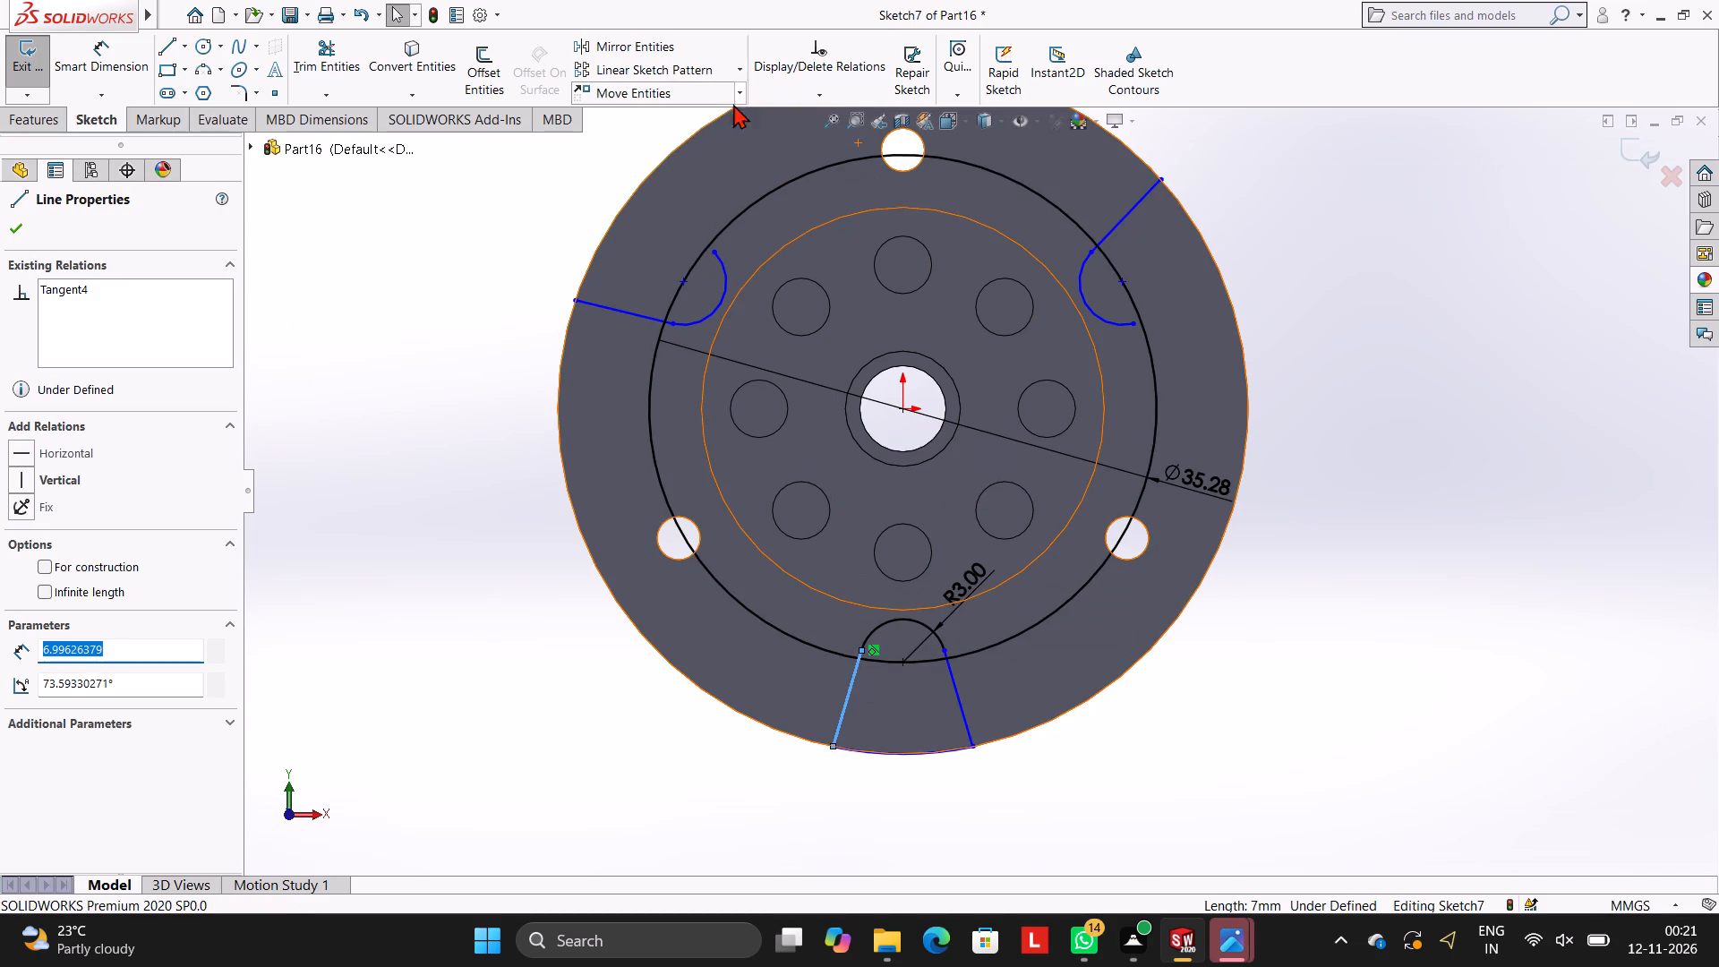
{"action": "left_click", "coordinate": [743, 69]}
{"action": "left_click", "coordinate": [732, 107]}
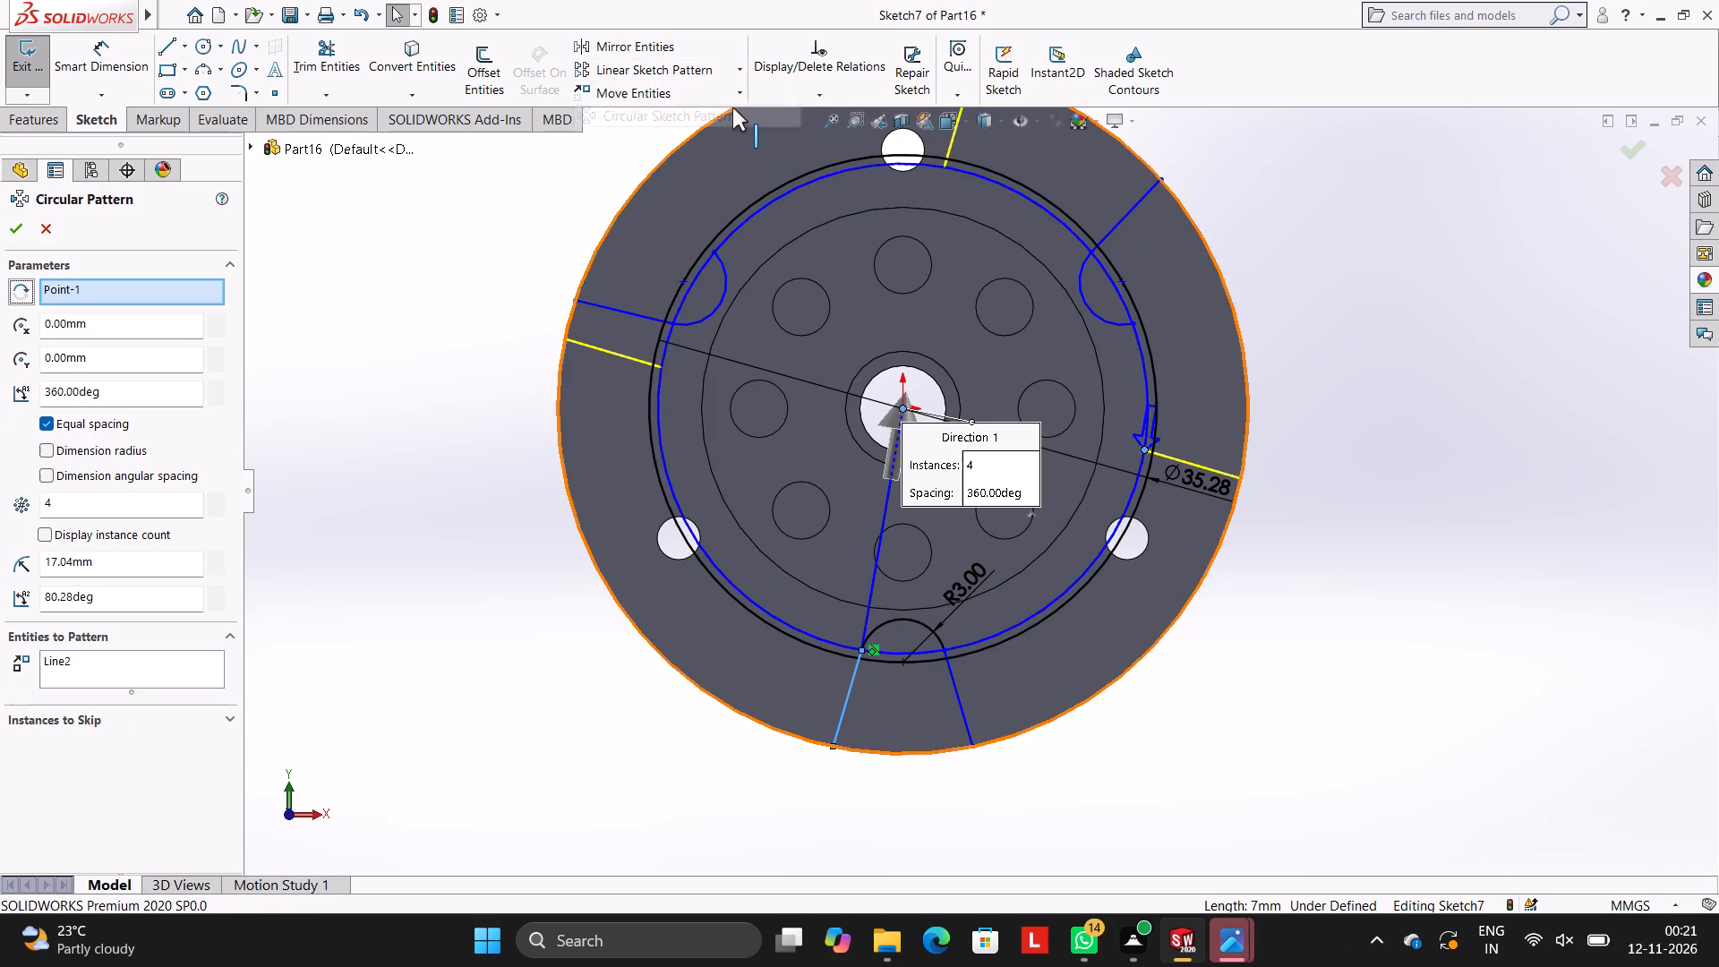
{"action": "left_click", "coordinate": [82, 515]}
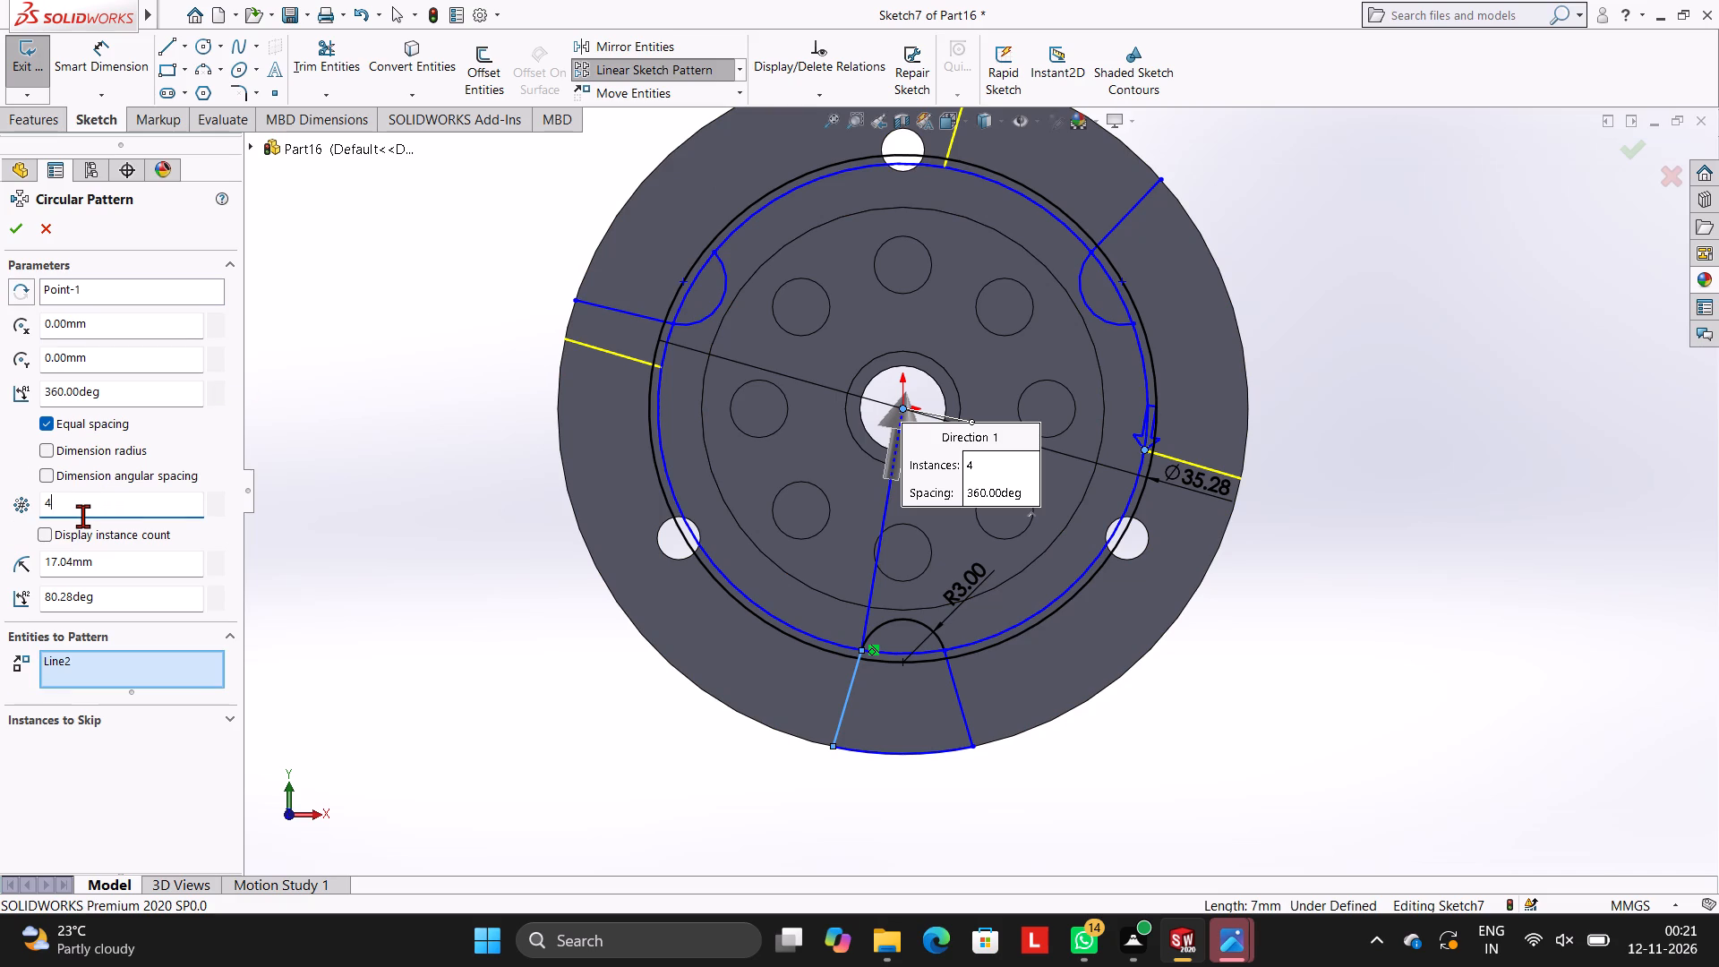
{"action": "key", "text": "BackSpace"}
{"action": "key", "text": "3"}
{"action": "key", "text": "Return"}
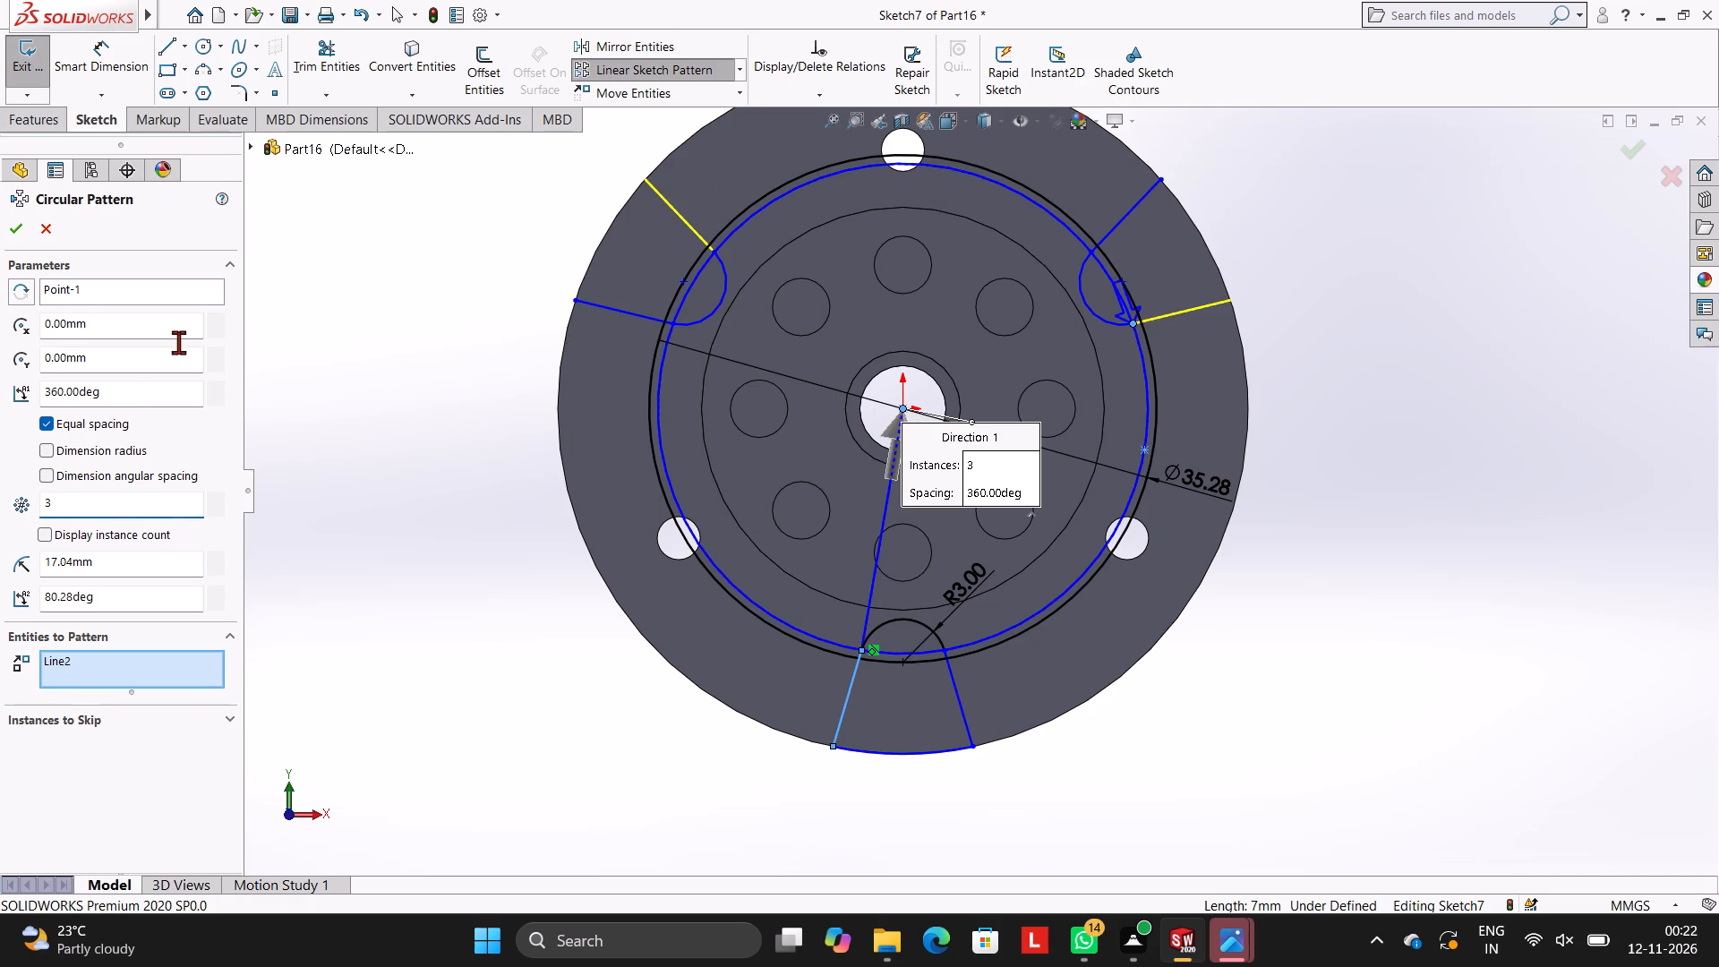
{"action": "left_click", "coordinate": [14, 232]}
{"action": "left_click", "coordinate": [316, 287]}
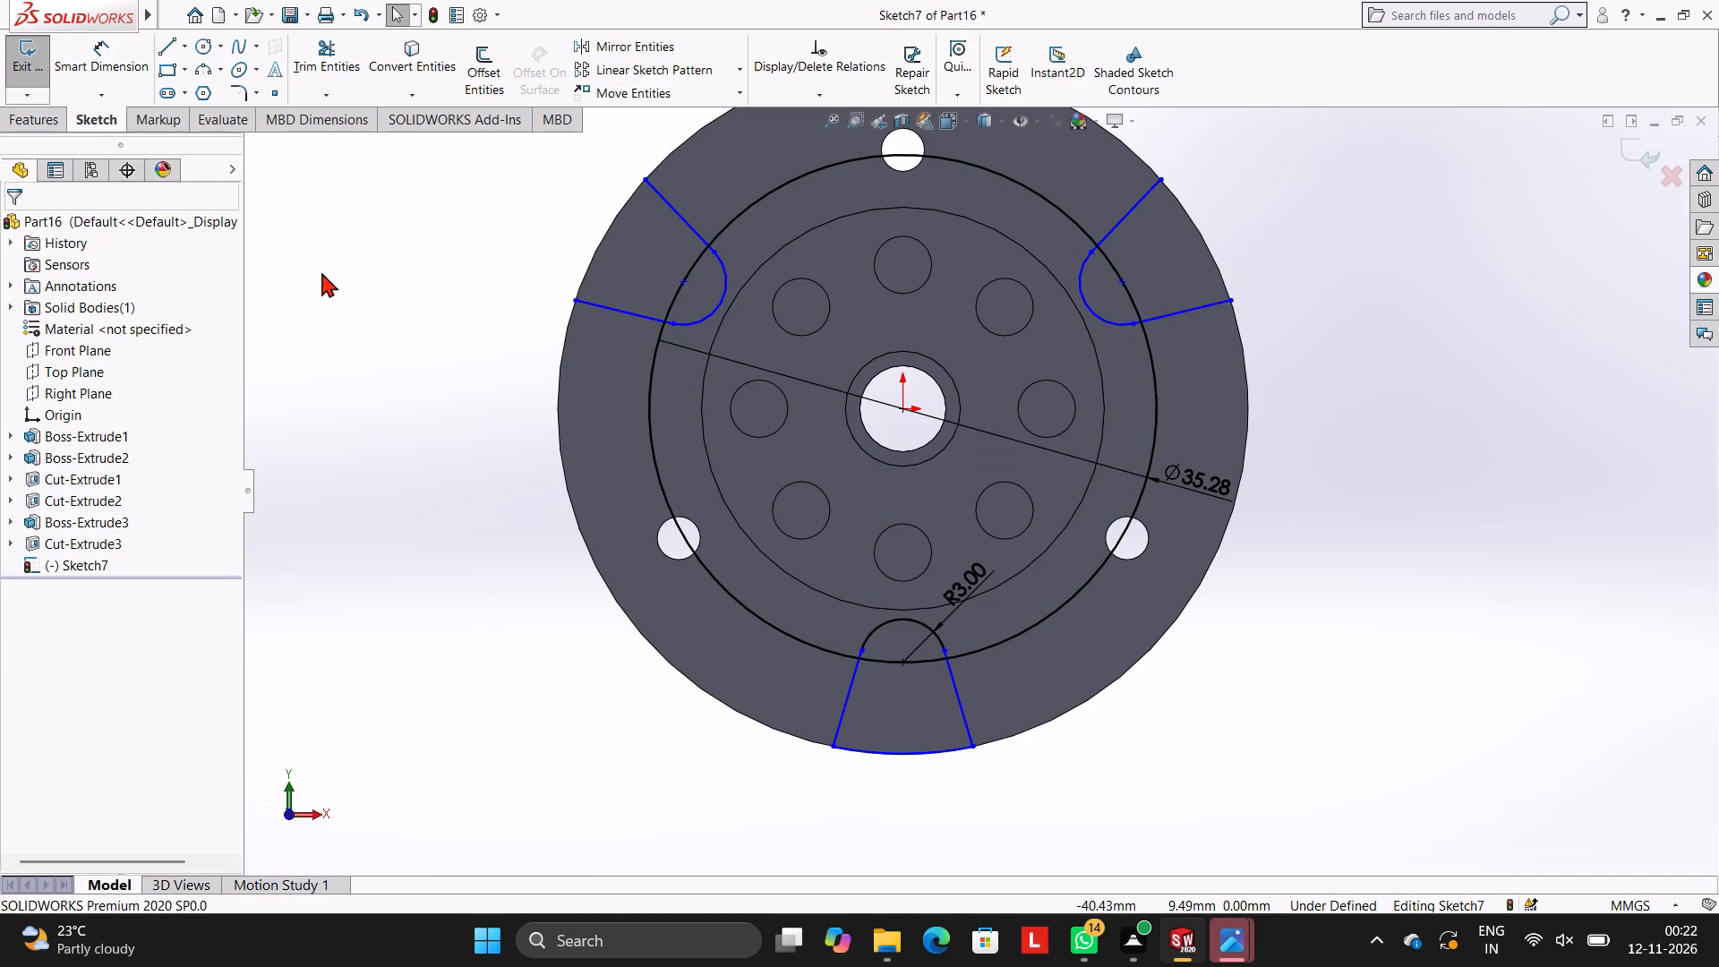
Circular-pattern the profile's 24 mm radius outer arc about the origin with 3 equally spaced instances over 360 degrees.
{"action": "left_click", "coordinate": [890, 758]}
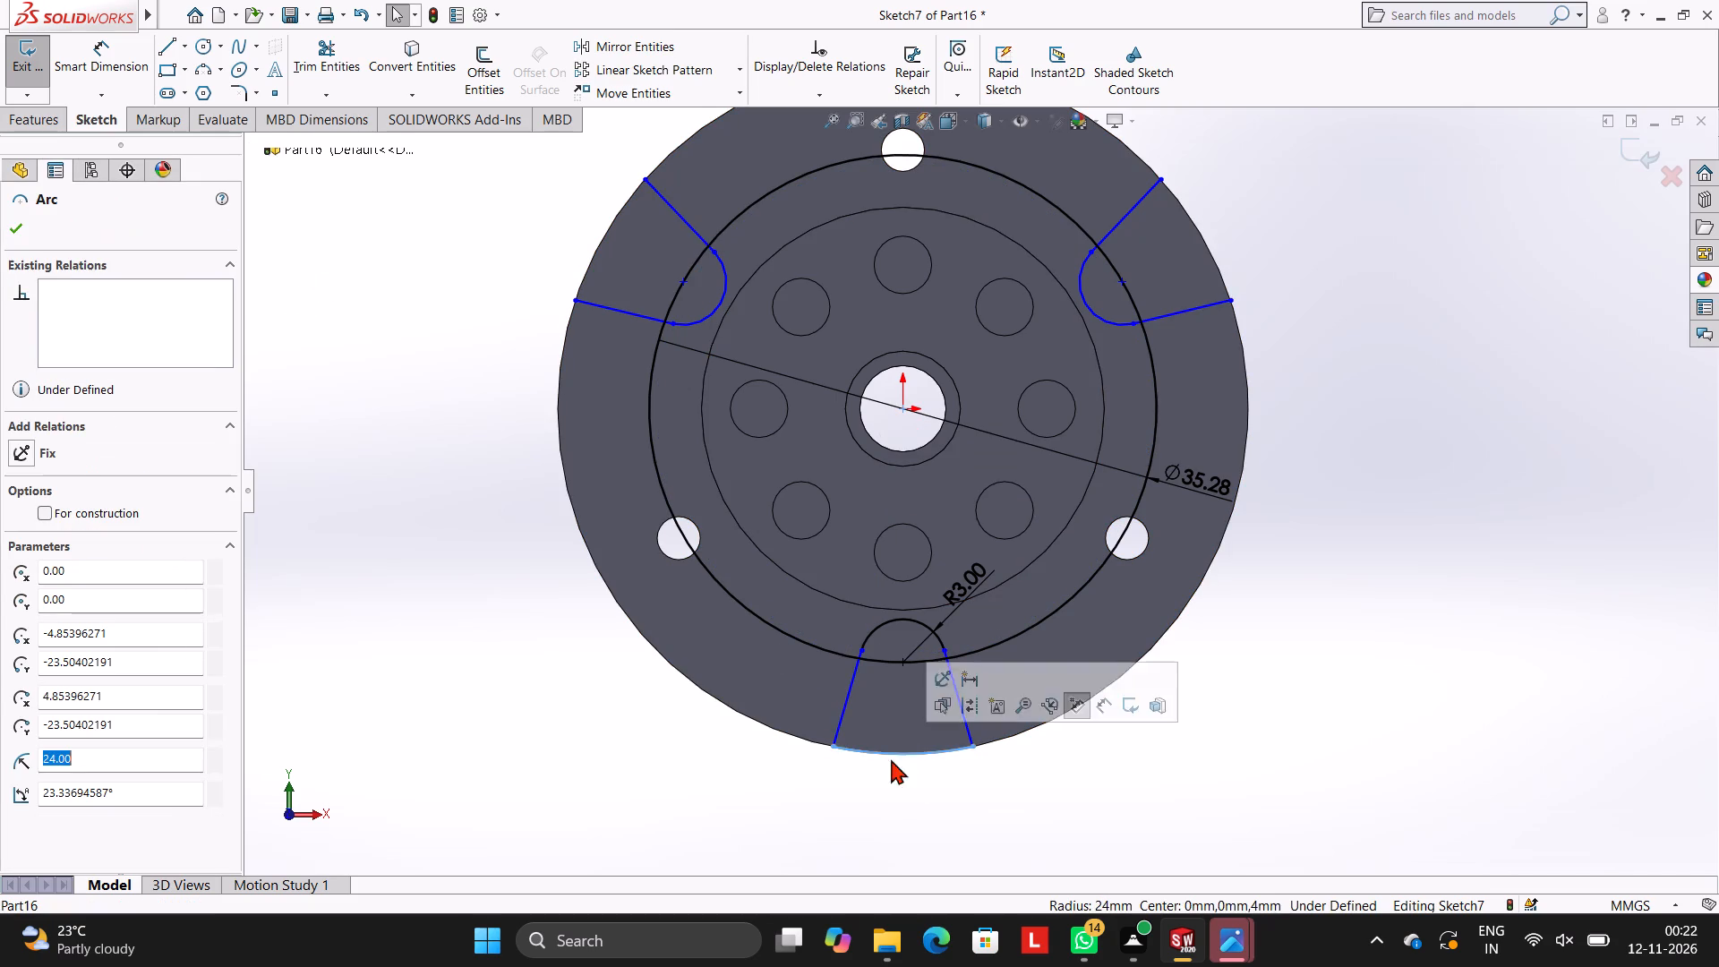
{"action": "left_click", "coordinate": [744, 67]}
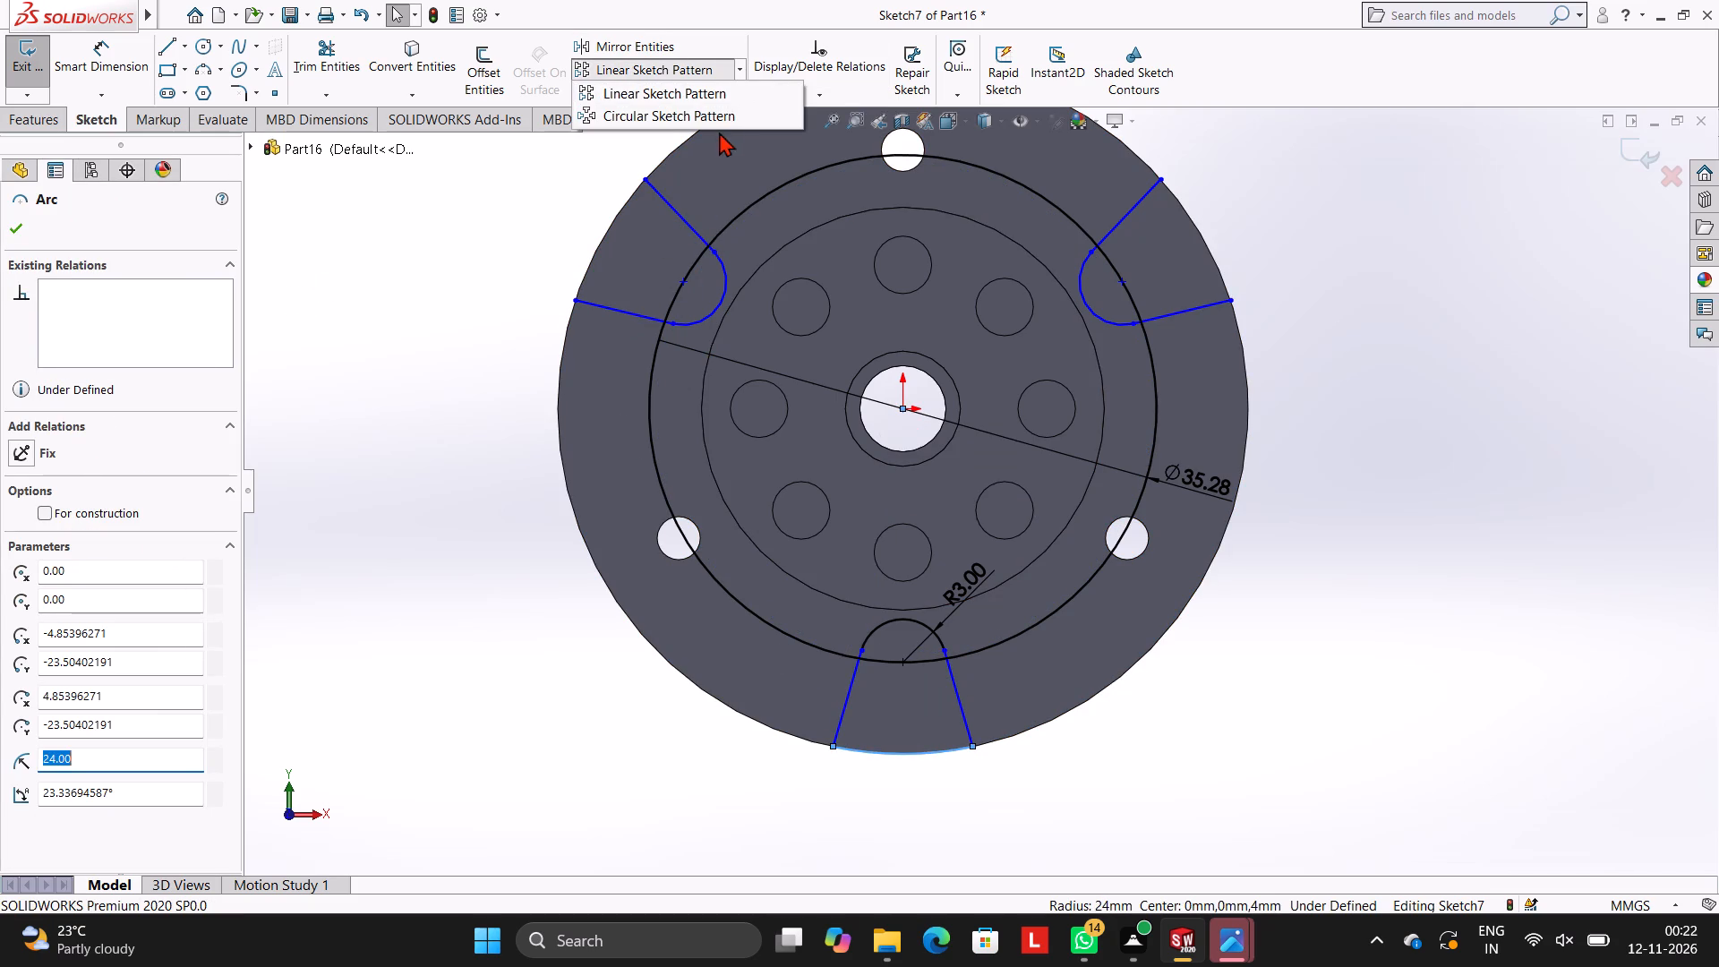
{"action": "left_click", "coordinate": [717, 117]}
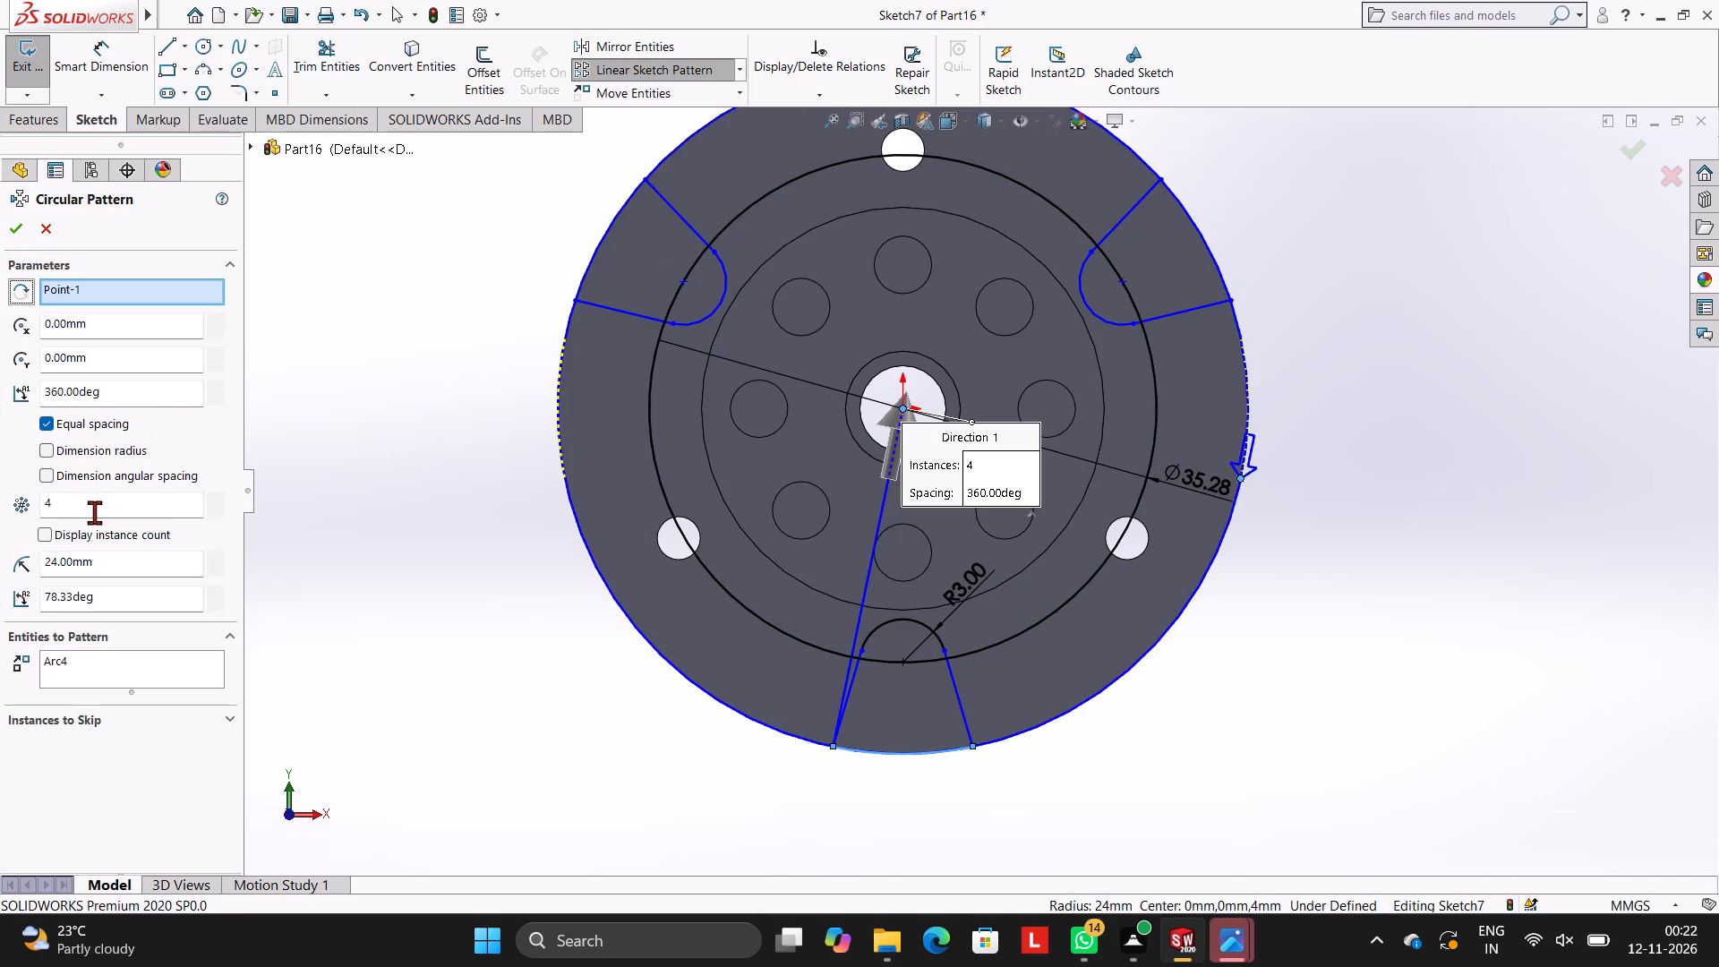
{"action": "left_click", "coordinate": [90, 495]}
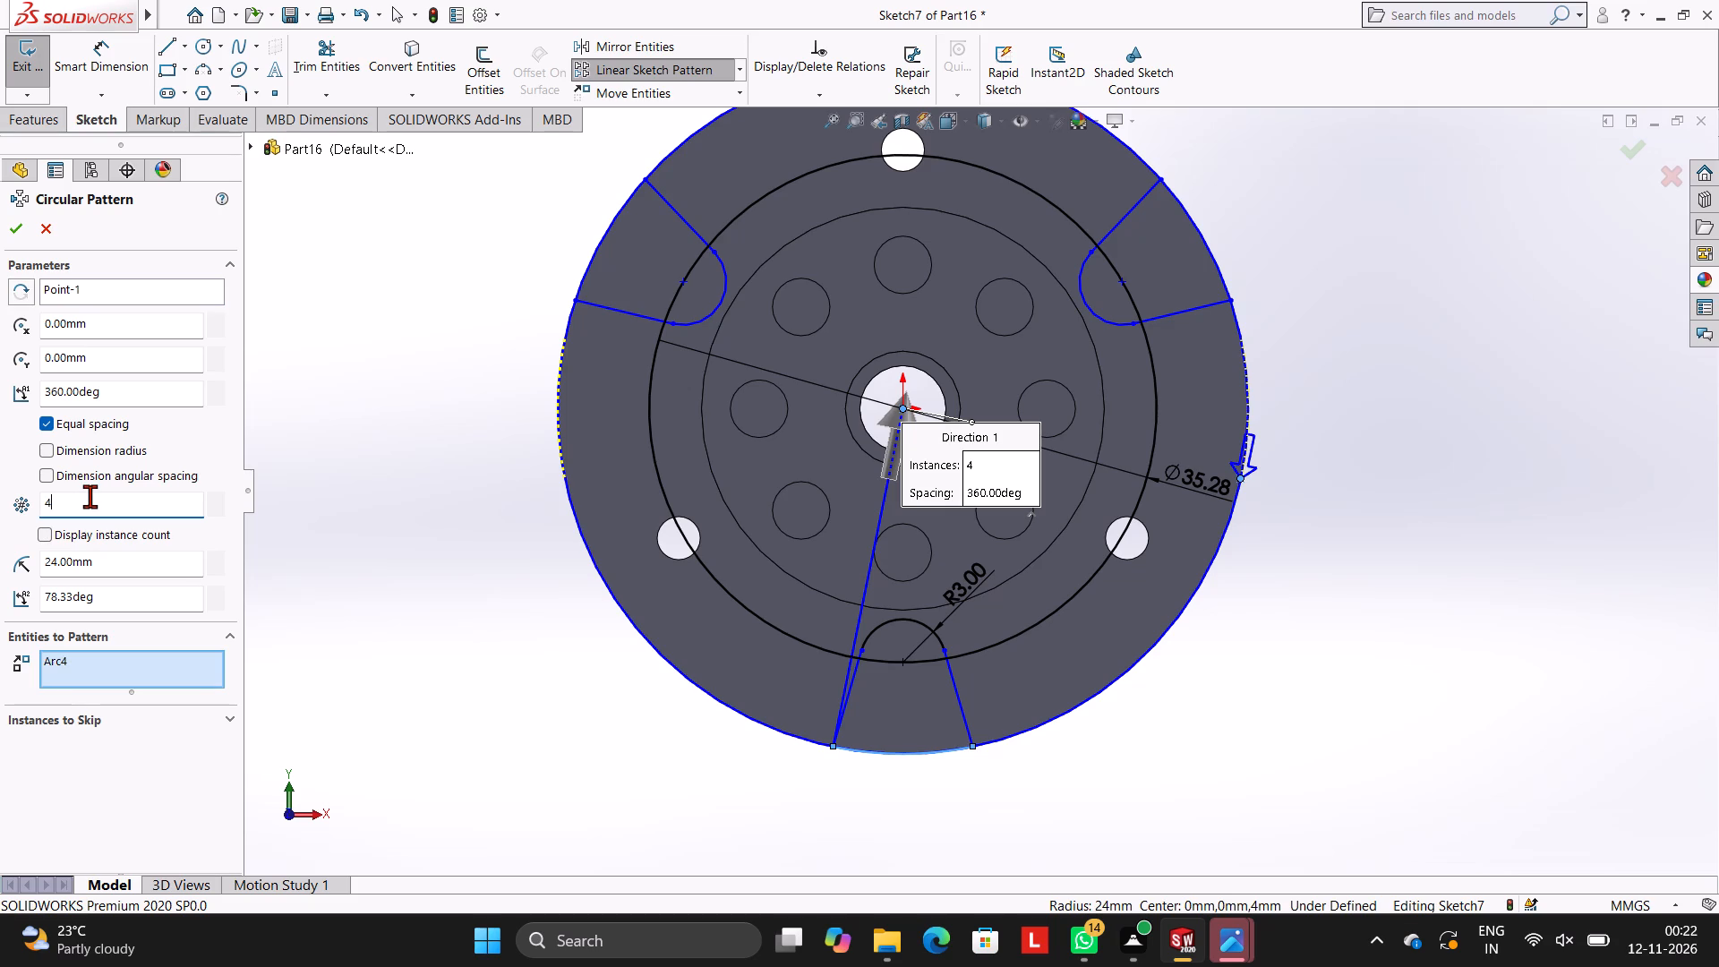
{"action": "key", "text": "BackSpace"}
{"action": "key", "text": "3"}
{"action": "key", "text": "Return"}
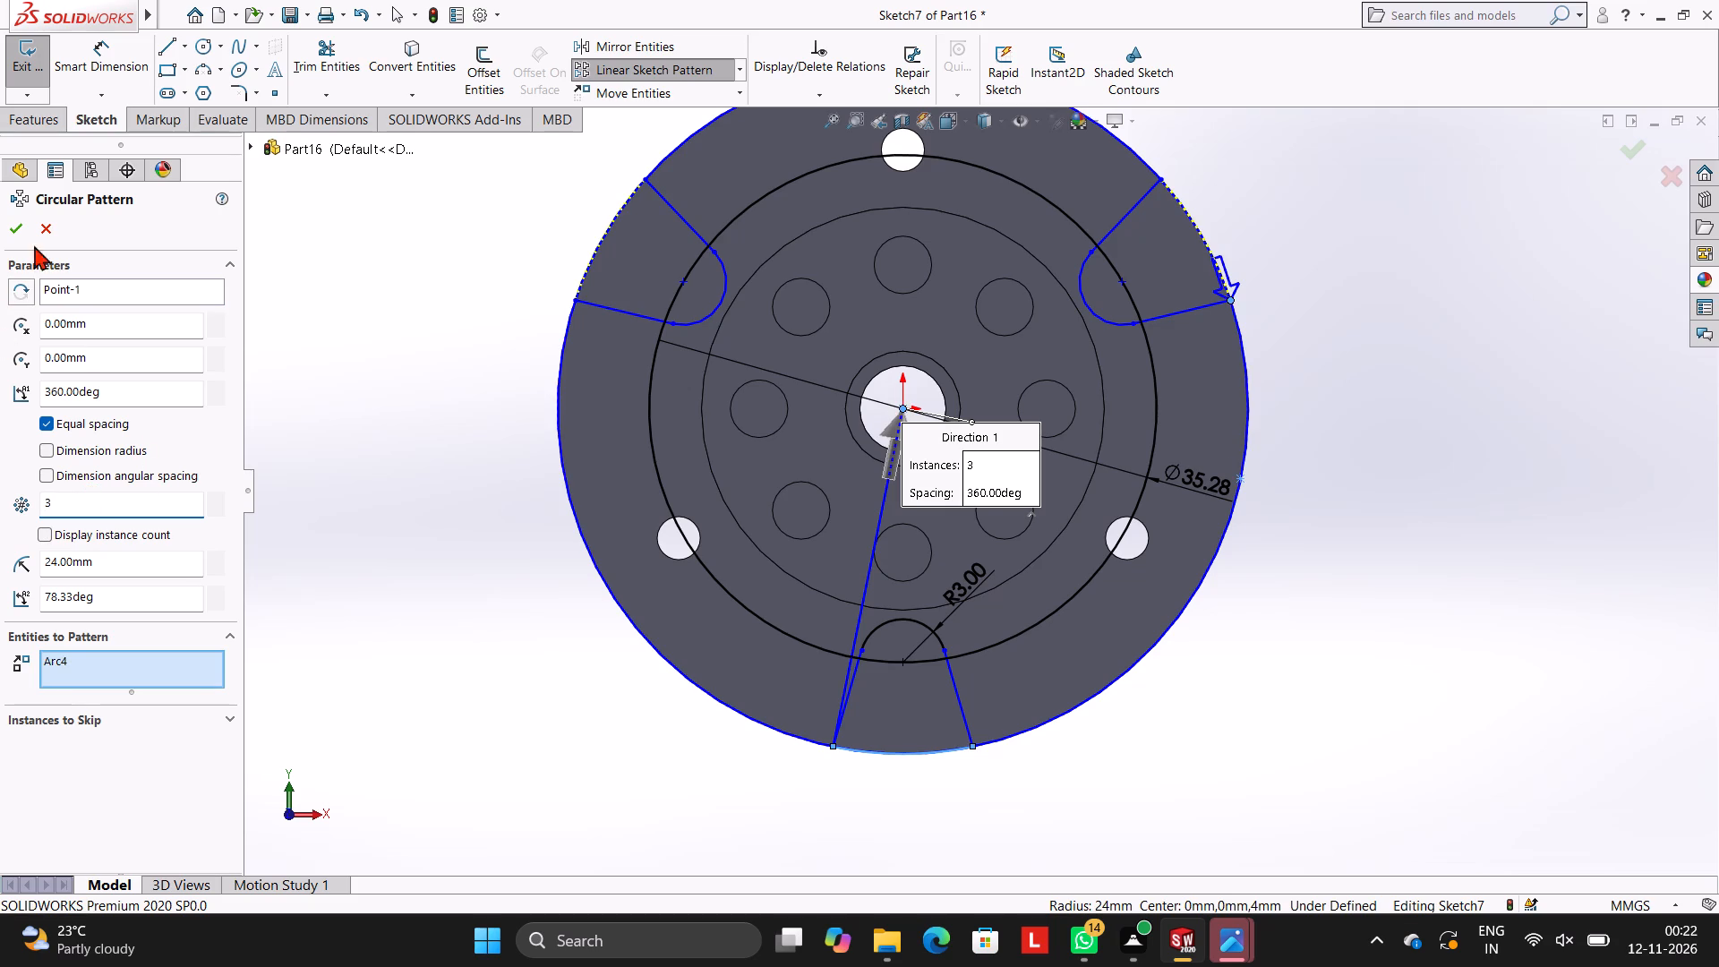
{"action": "left_click", "coordinate": [7, 227]}
{"action": "left_click", "coordinate": [466, 324]}
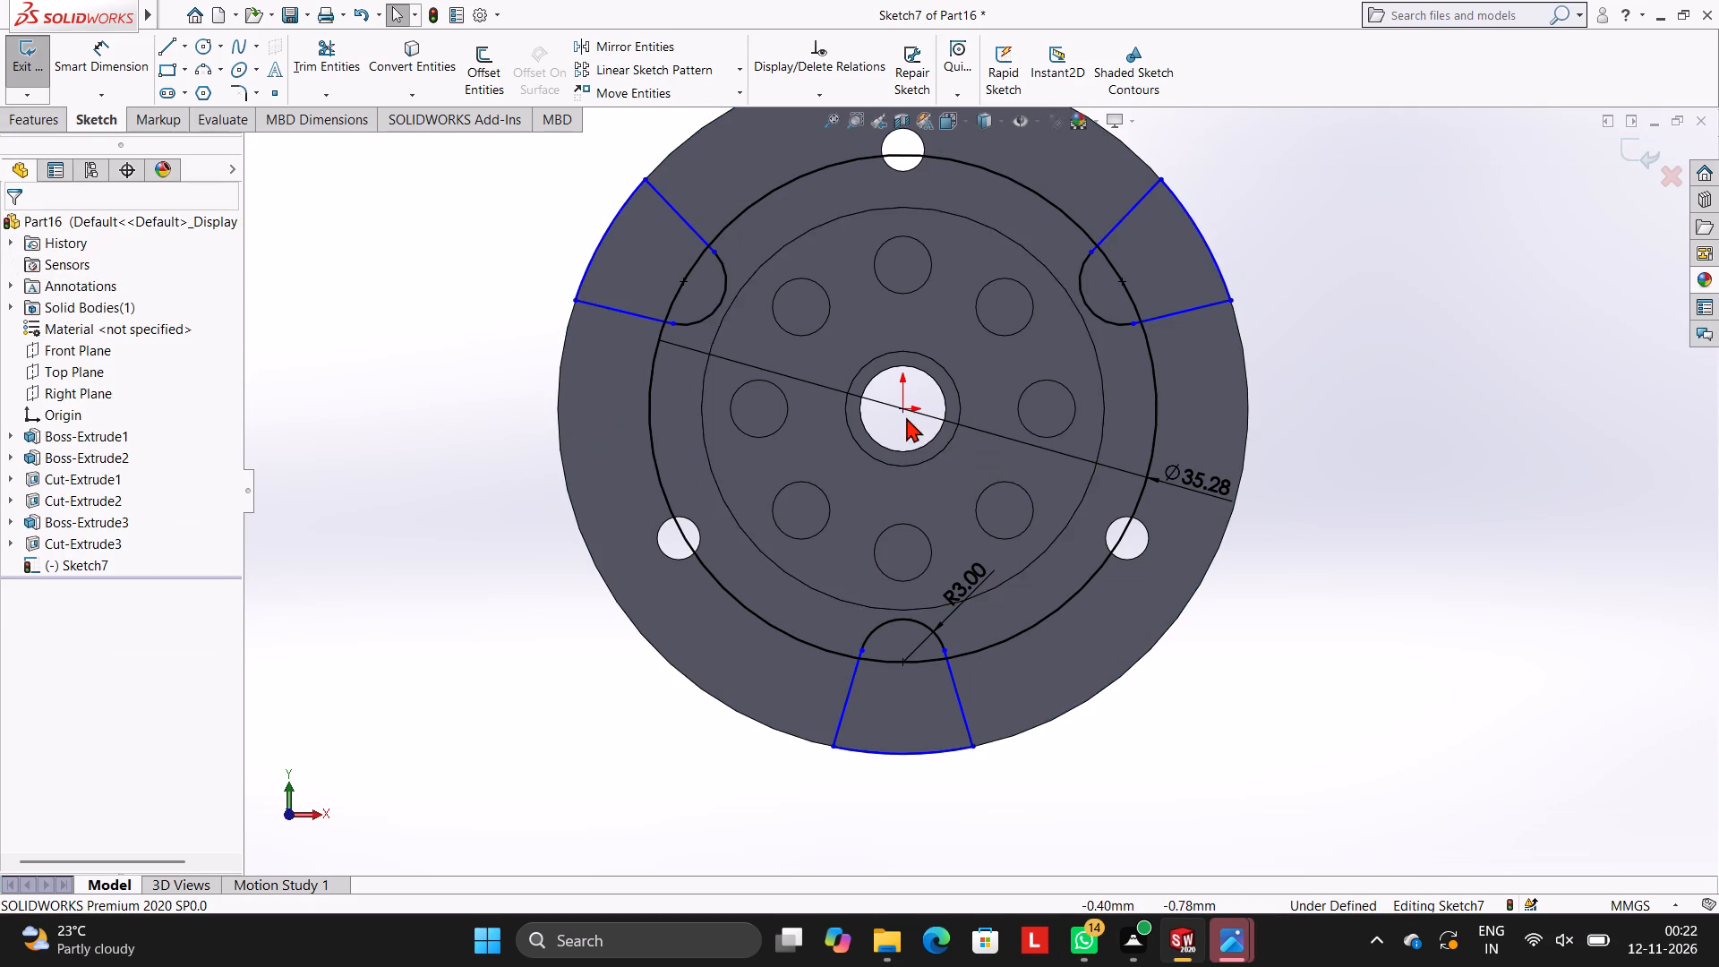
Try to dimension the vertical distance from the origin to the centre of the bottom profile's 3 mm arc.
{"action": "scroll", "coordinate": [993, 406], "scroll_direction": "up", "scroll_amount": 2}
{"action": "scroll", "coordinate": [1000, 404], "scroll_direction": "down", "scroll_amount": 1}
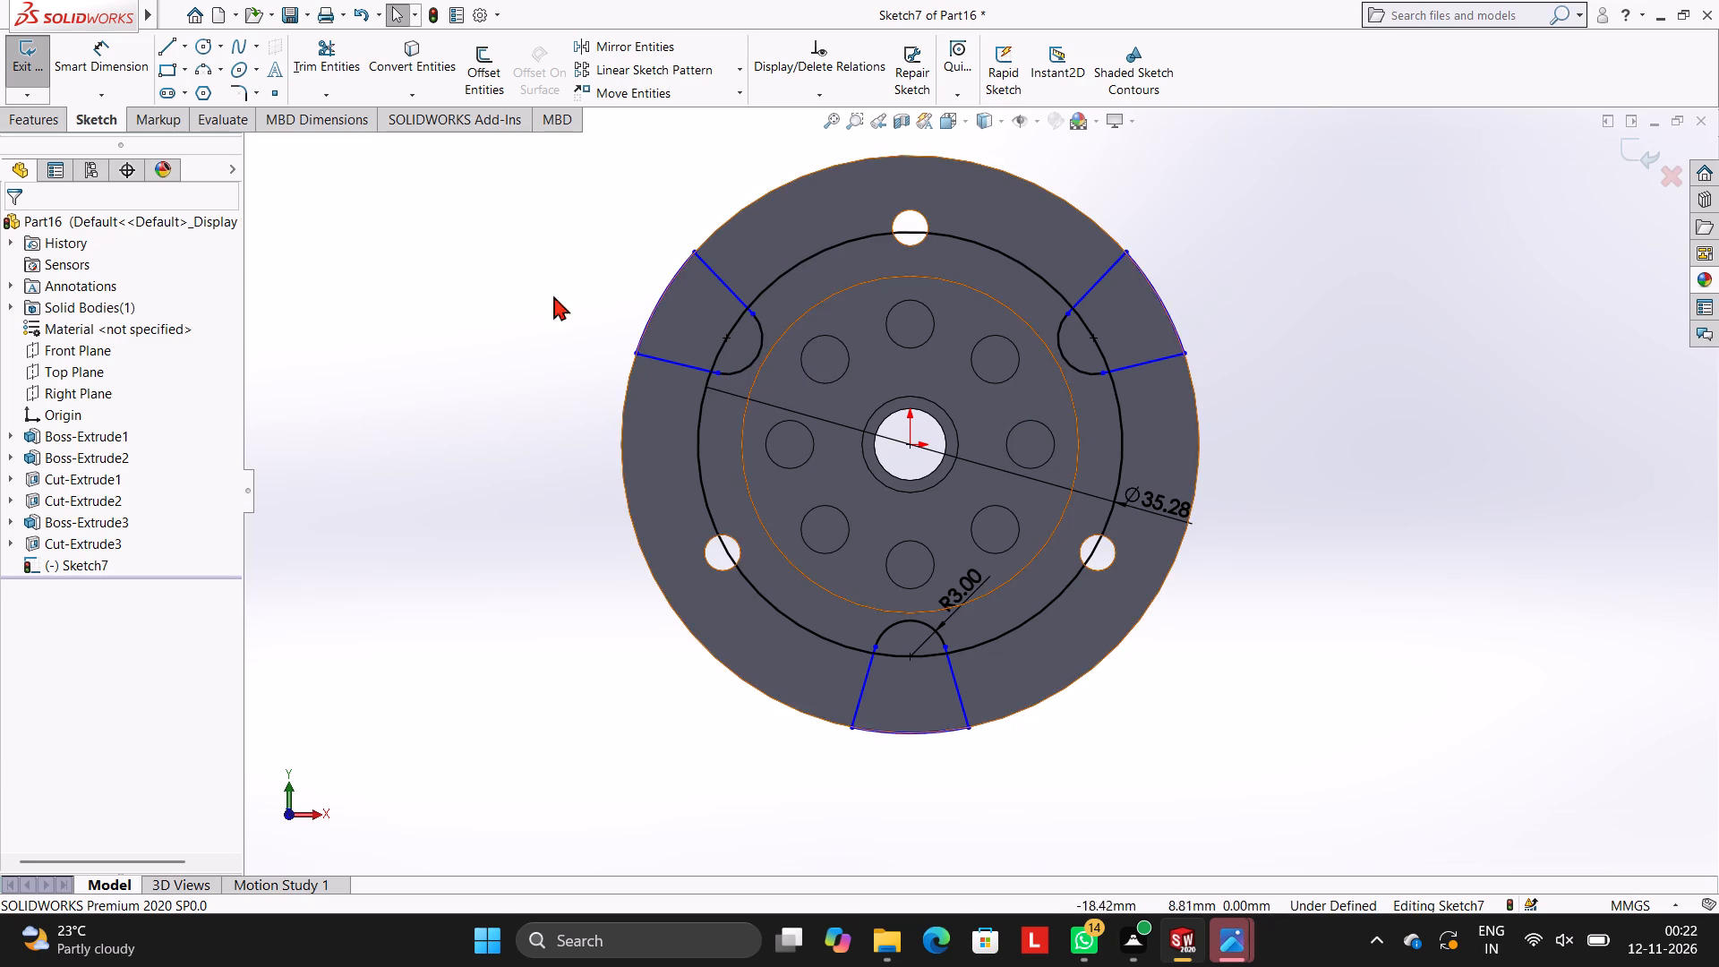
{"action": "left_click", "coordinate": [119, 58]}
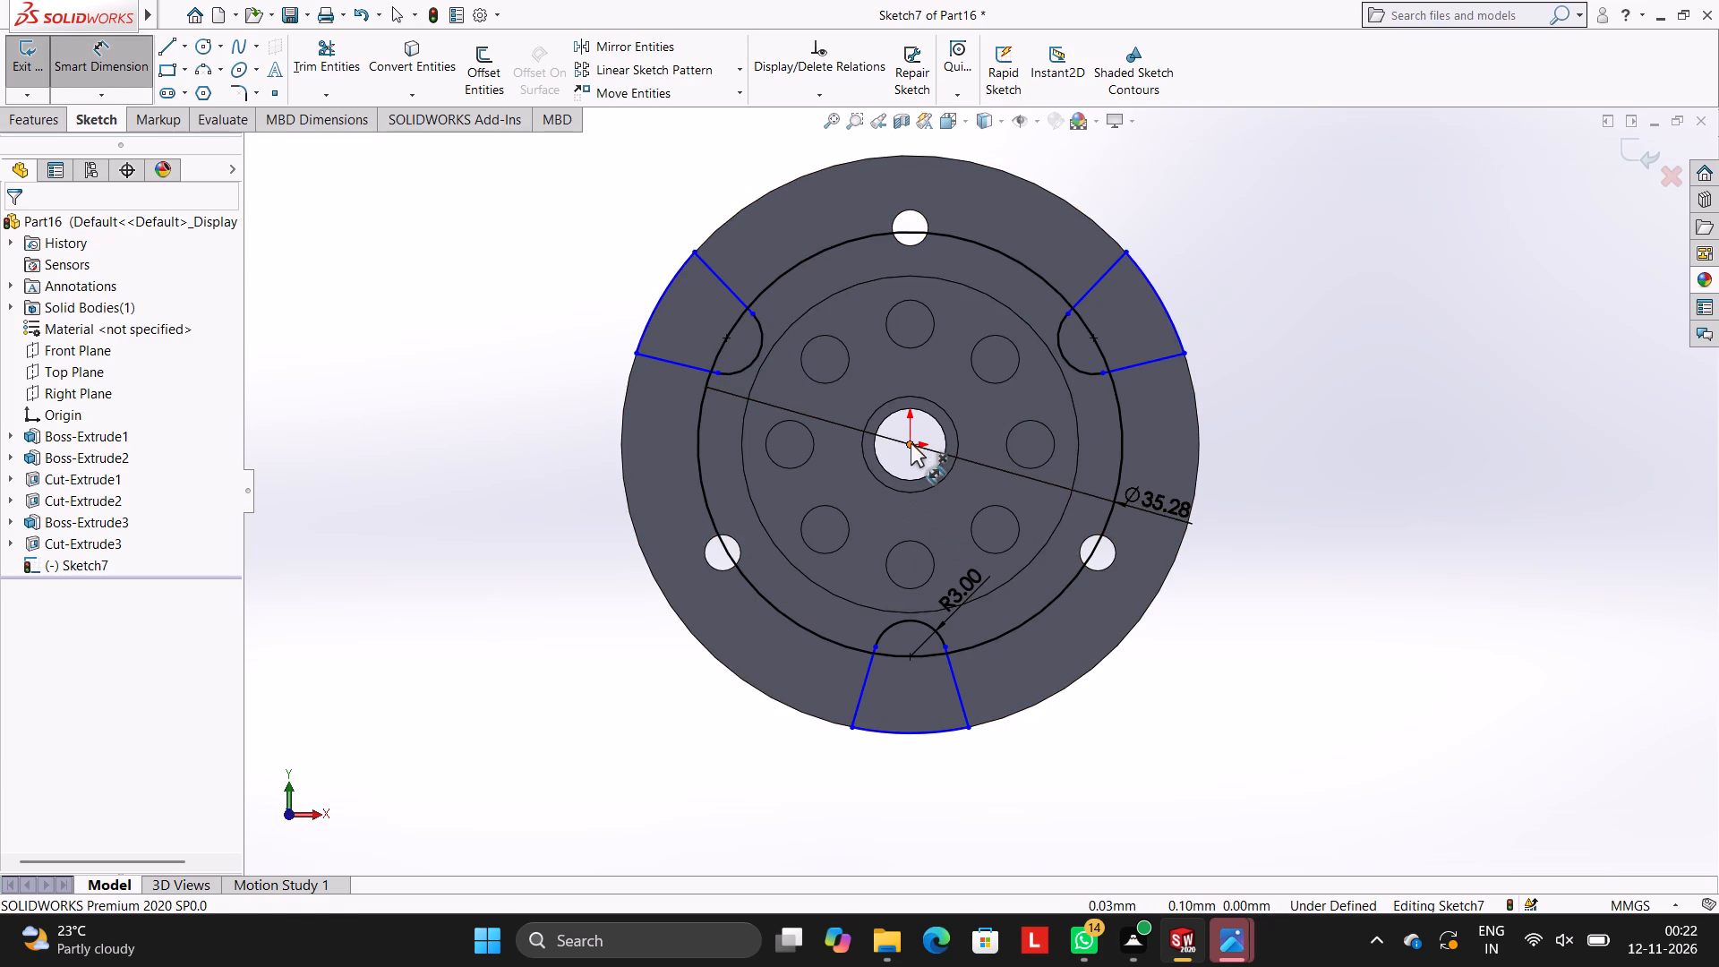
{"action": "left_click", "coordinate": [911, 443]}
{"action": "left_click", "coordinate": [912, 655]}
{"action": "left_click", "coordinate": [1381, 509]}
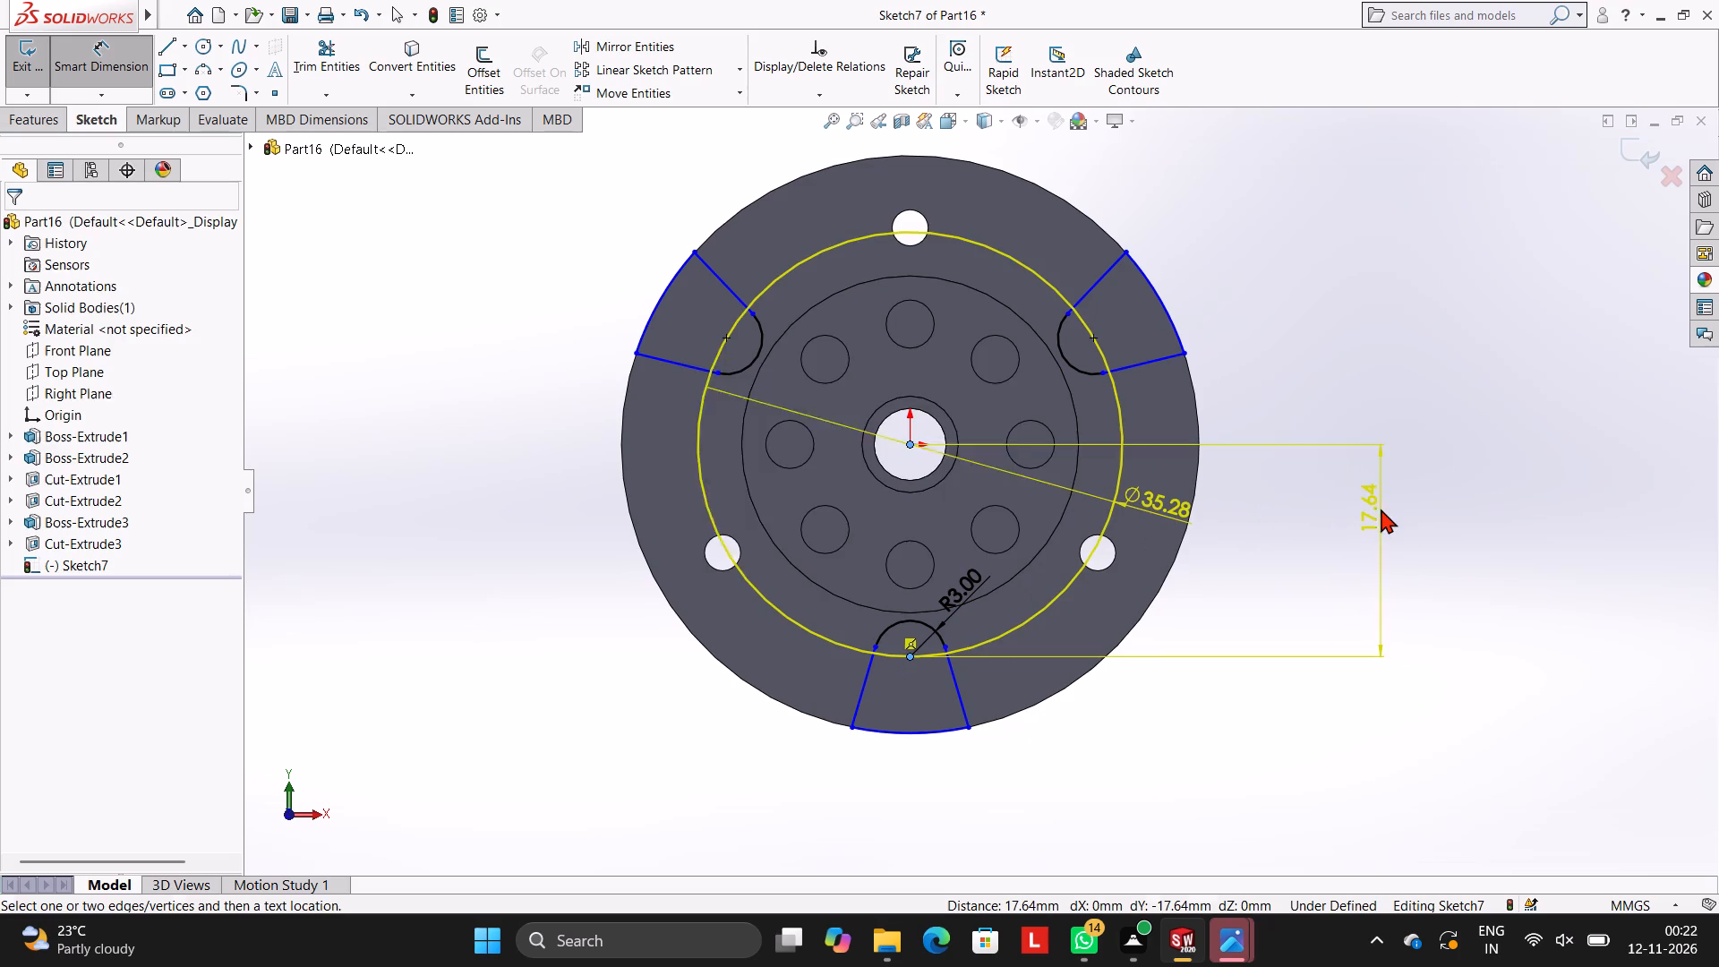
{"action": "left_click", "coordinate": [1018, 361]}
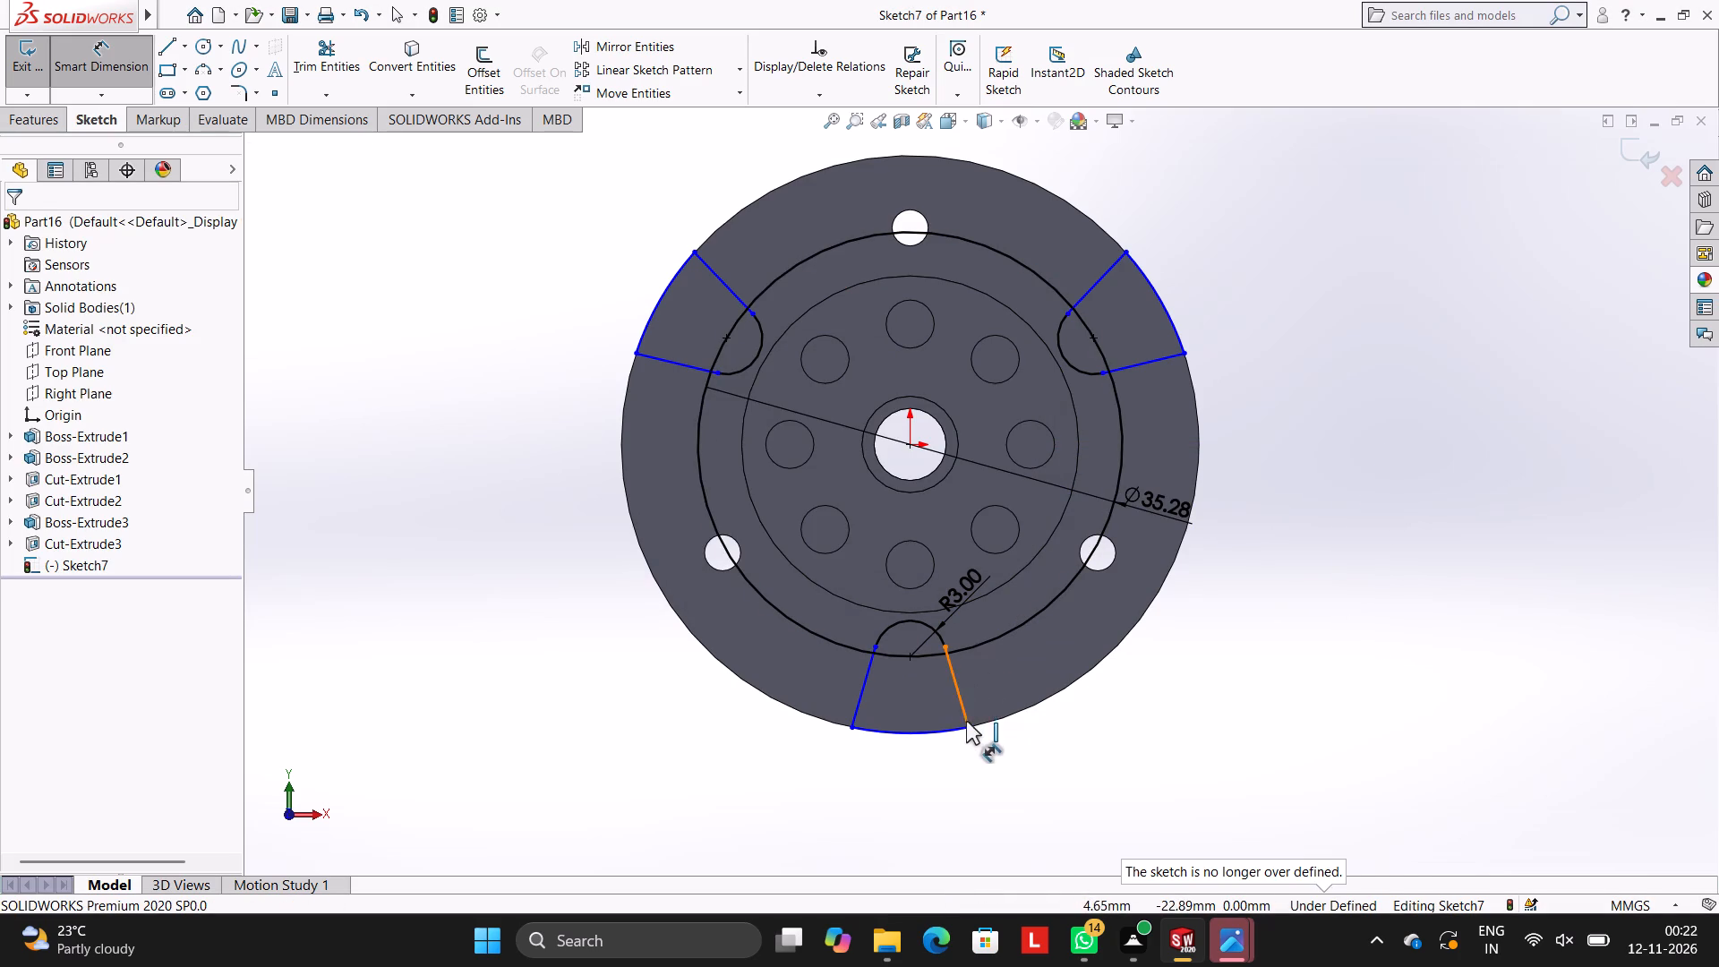
Dimension the bottom profile's full outer width, horizontally between the outer endpoints of its two slanted lines.
{"action": "left_click", "coordinate": [971, 729]}
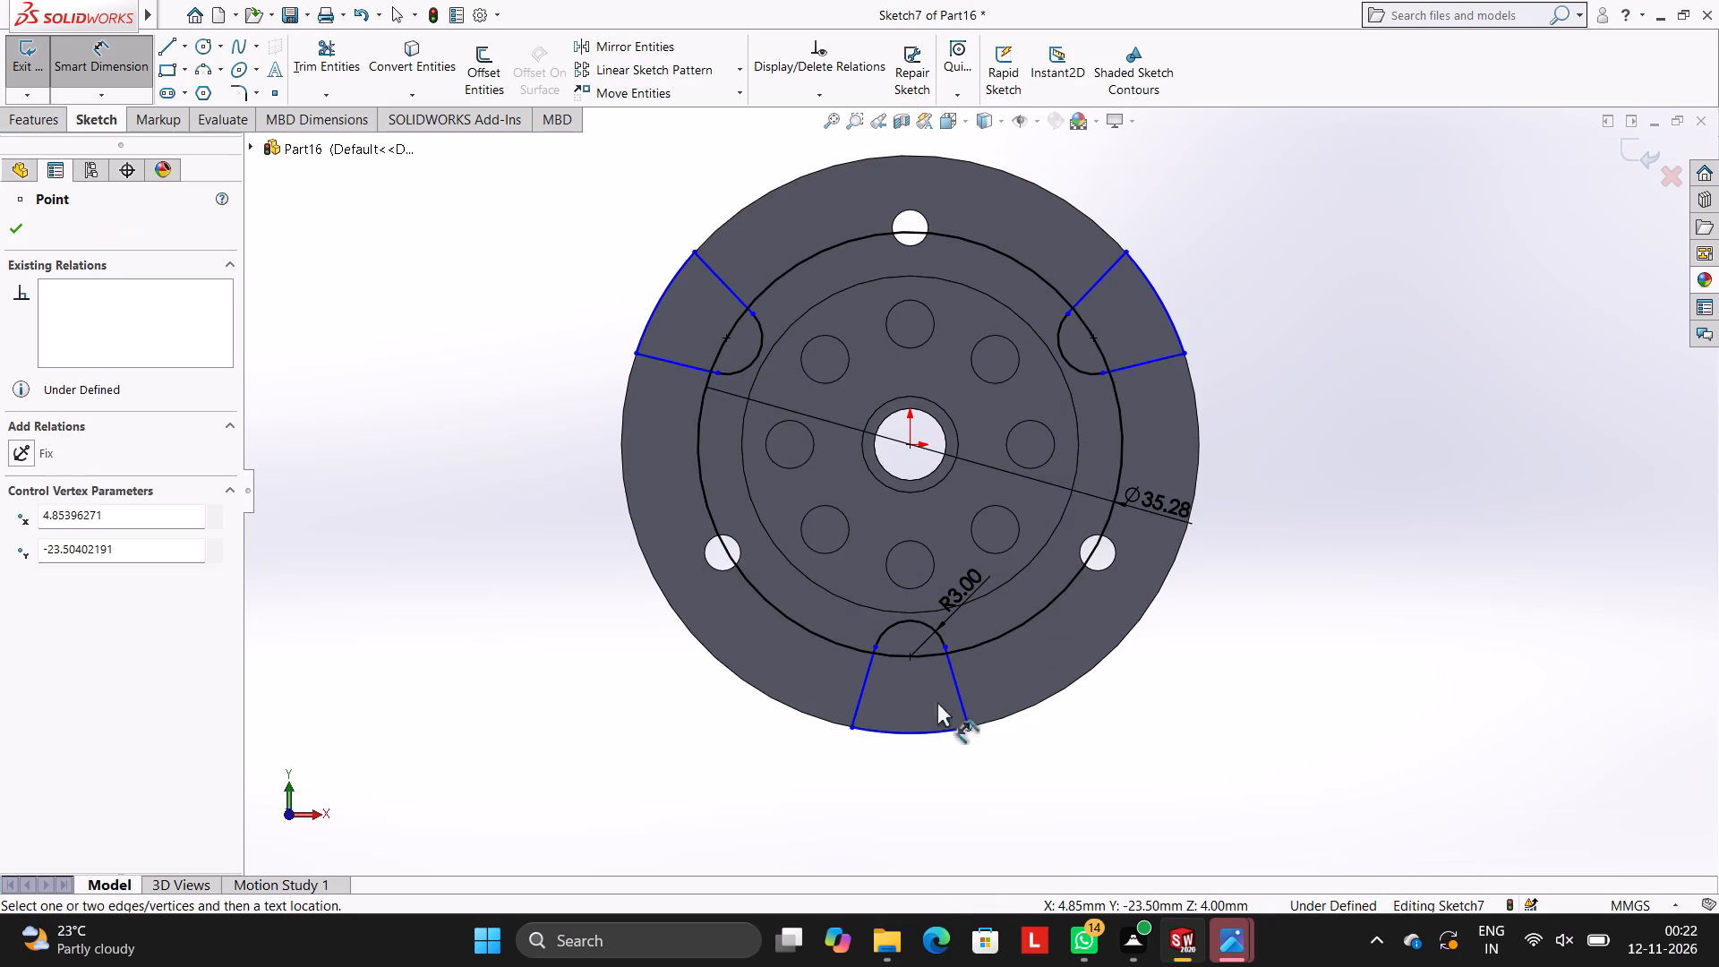
{"action": "left_click", "coordinate": [910, 655]}
{"action": "left_click", "coordinate": [927, 461]}
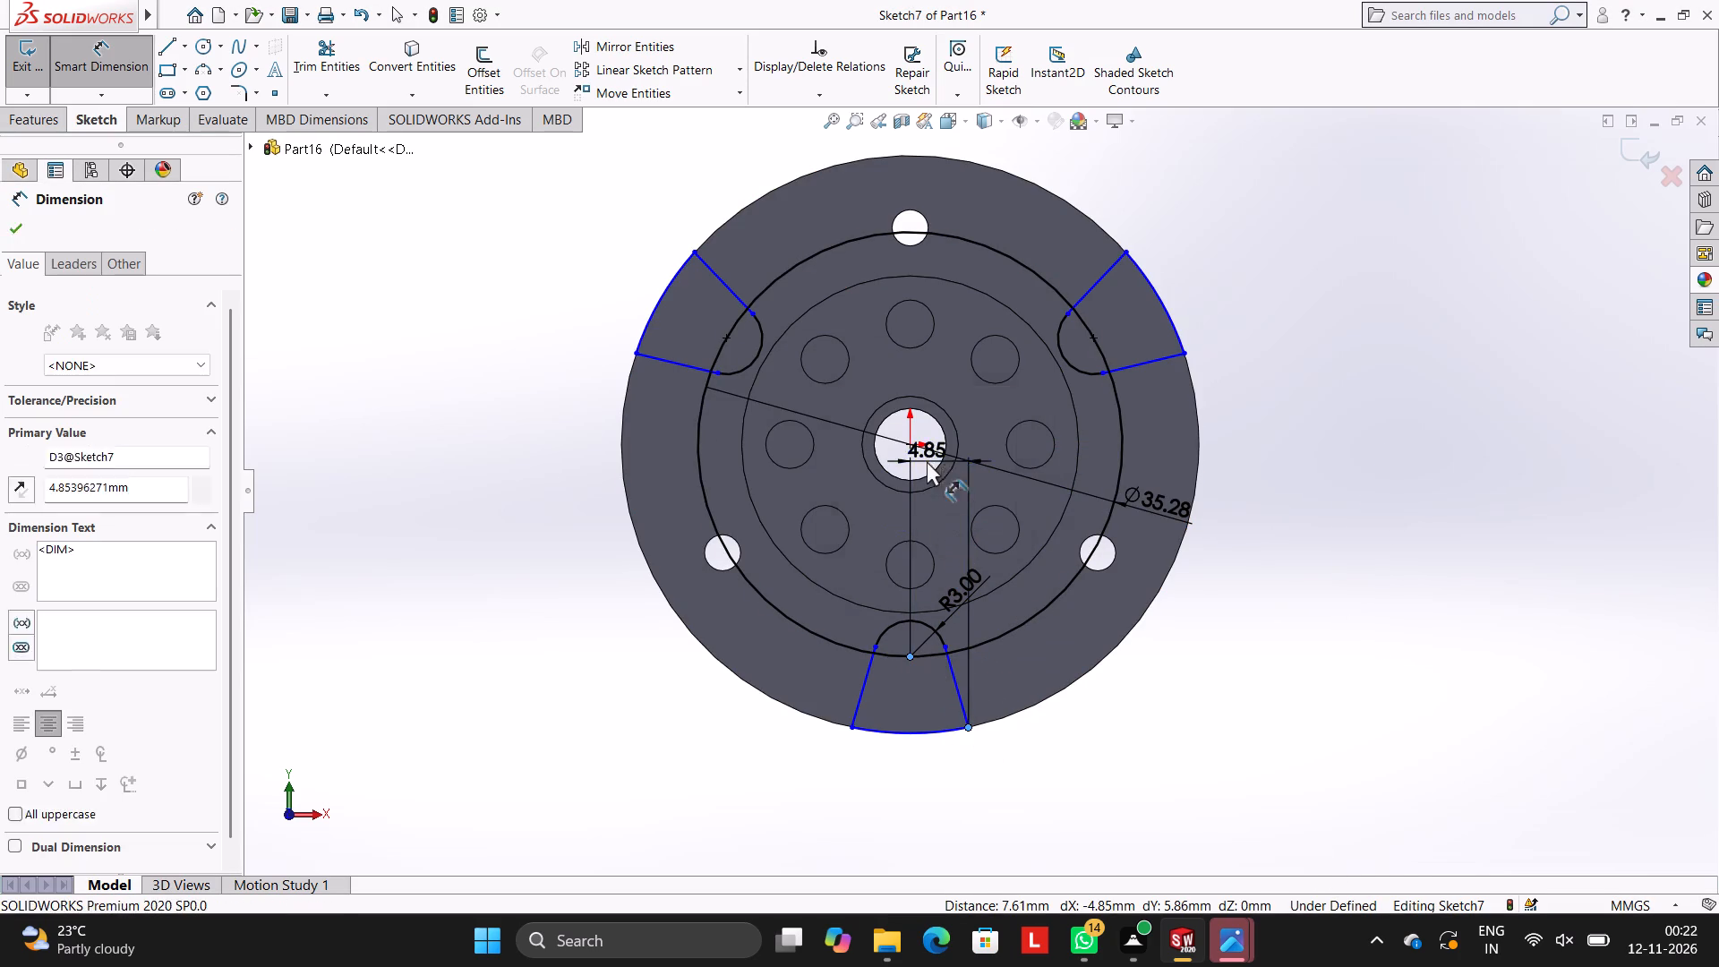
{"action": "left_click", "coordinate": [845, 428]}
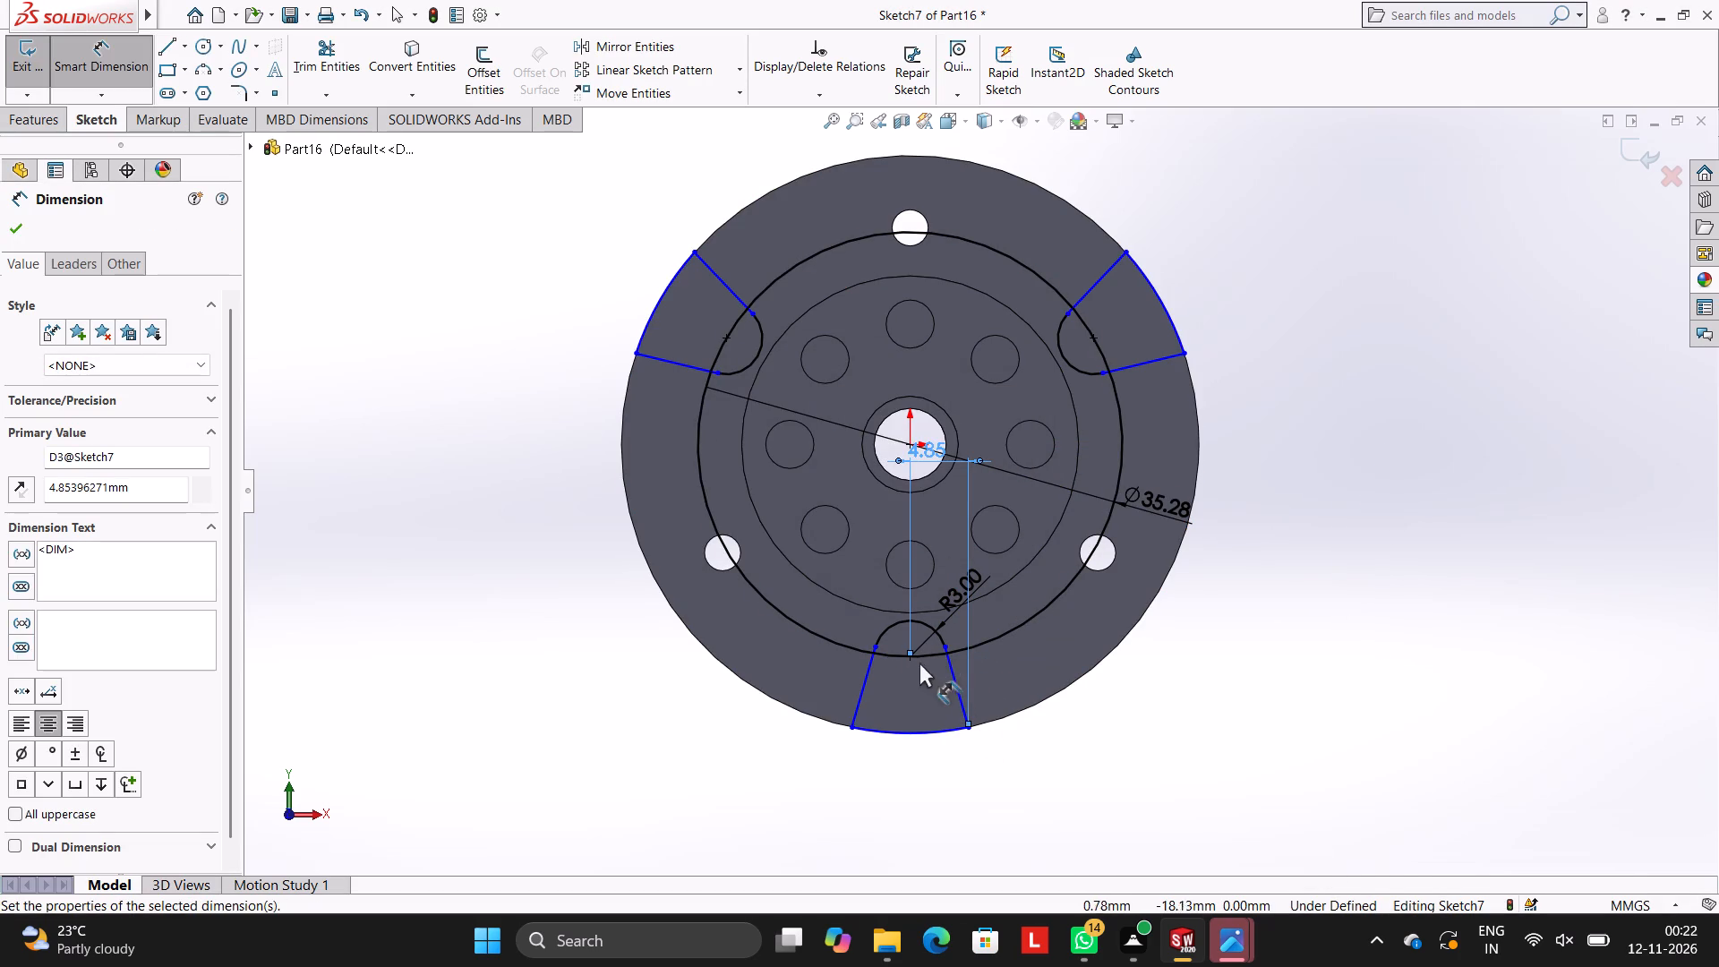
{"action": "left_click", "coordinate": [910, 650]}
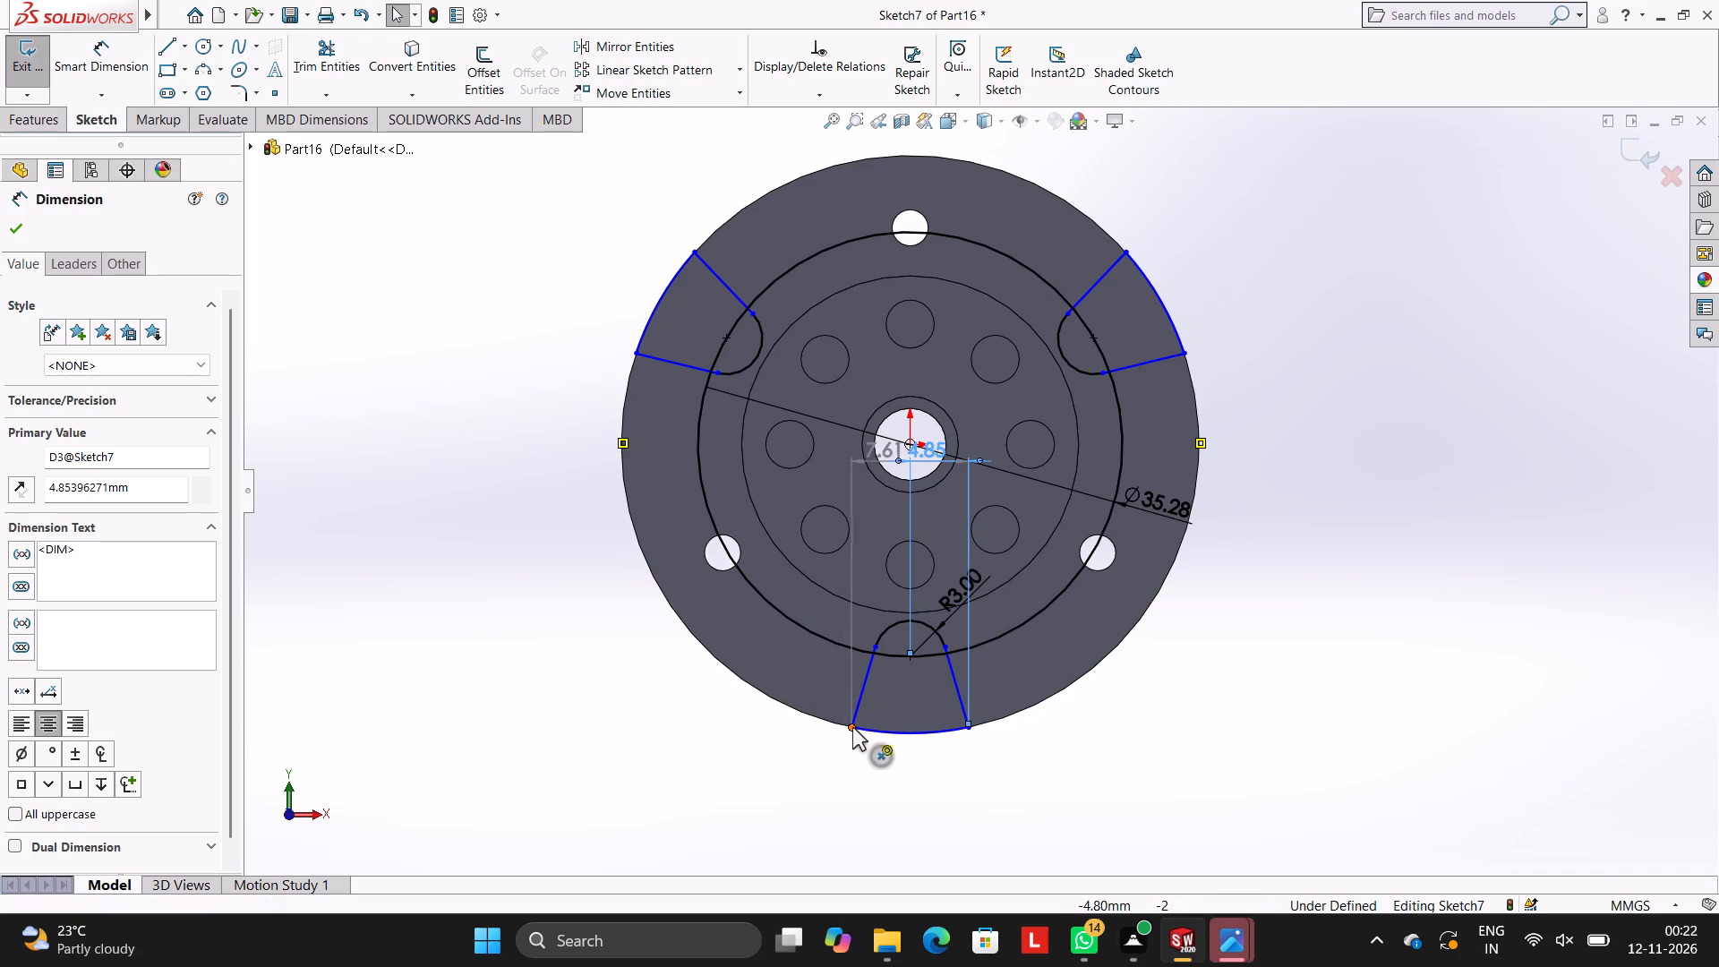
{"action": "left_click", "coordinate": [847, 726]}
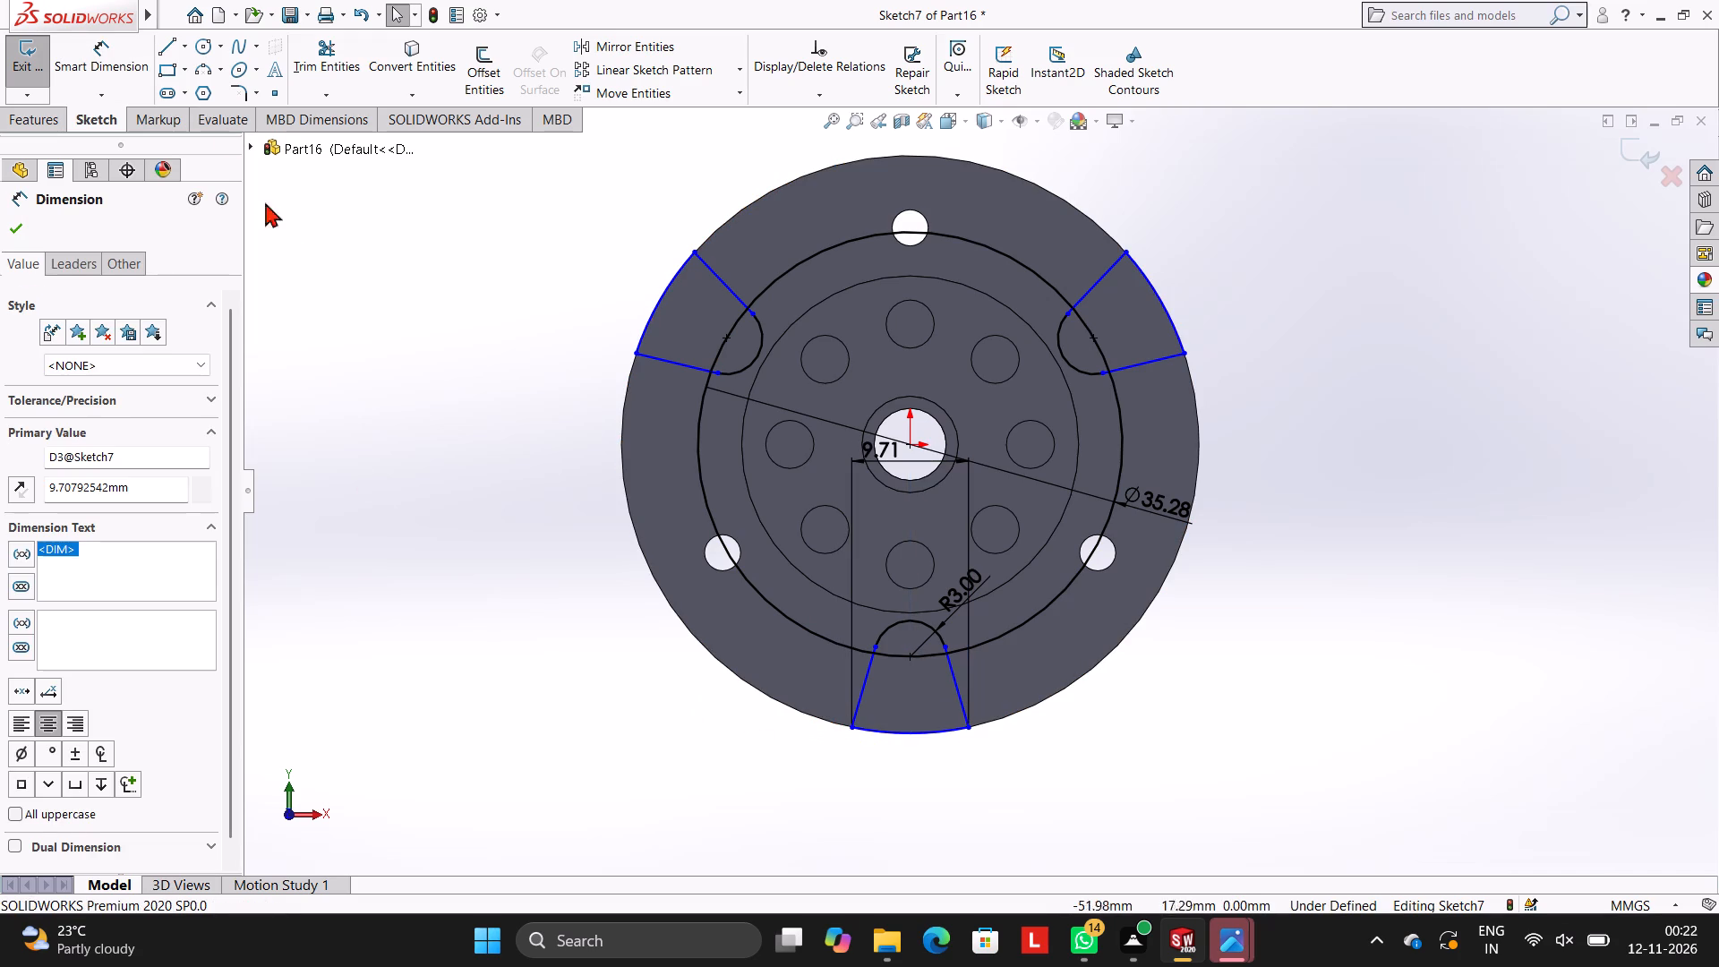
Dimension the vertical distance between the bottom profile's arc centre and the outer endpoint of its left slanted line.
{"action": "left_click", "coordinate": [126, 60]}
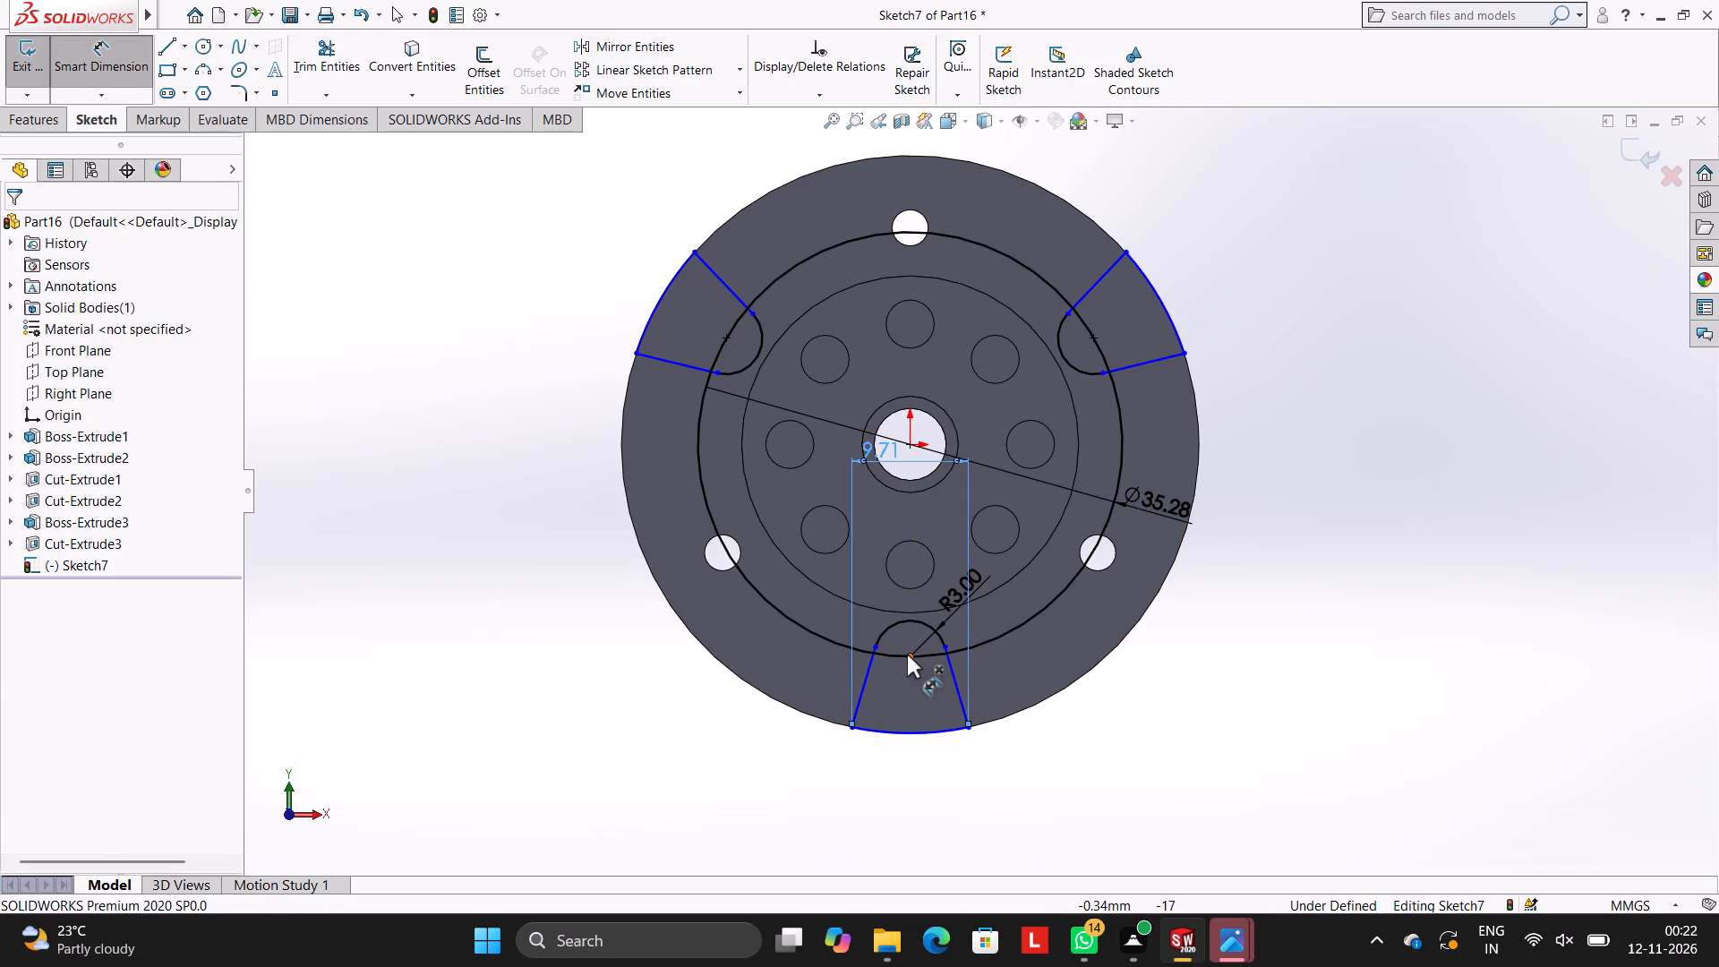
{"action": "left_click", "coordinate": [907, 655]}
{"action": "left_click", "coordinate": [851, 728]}
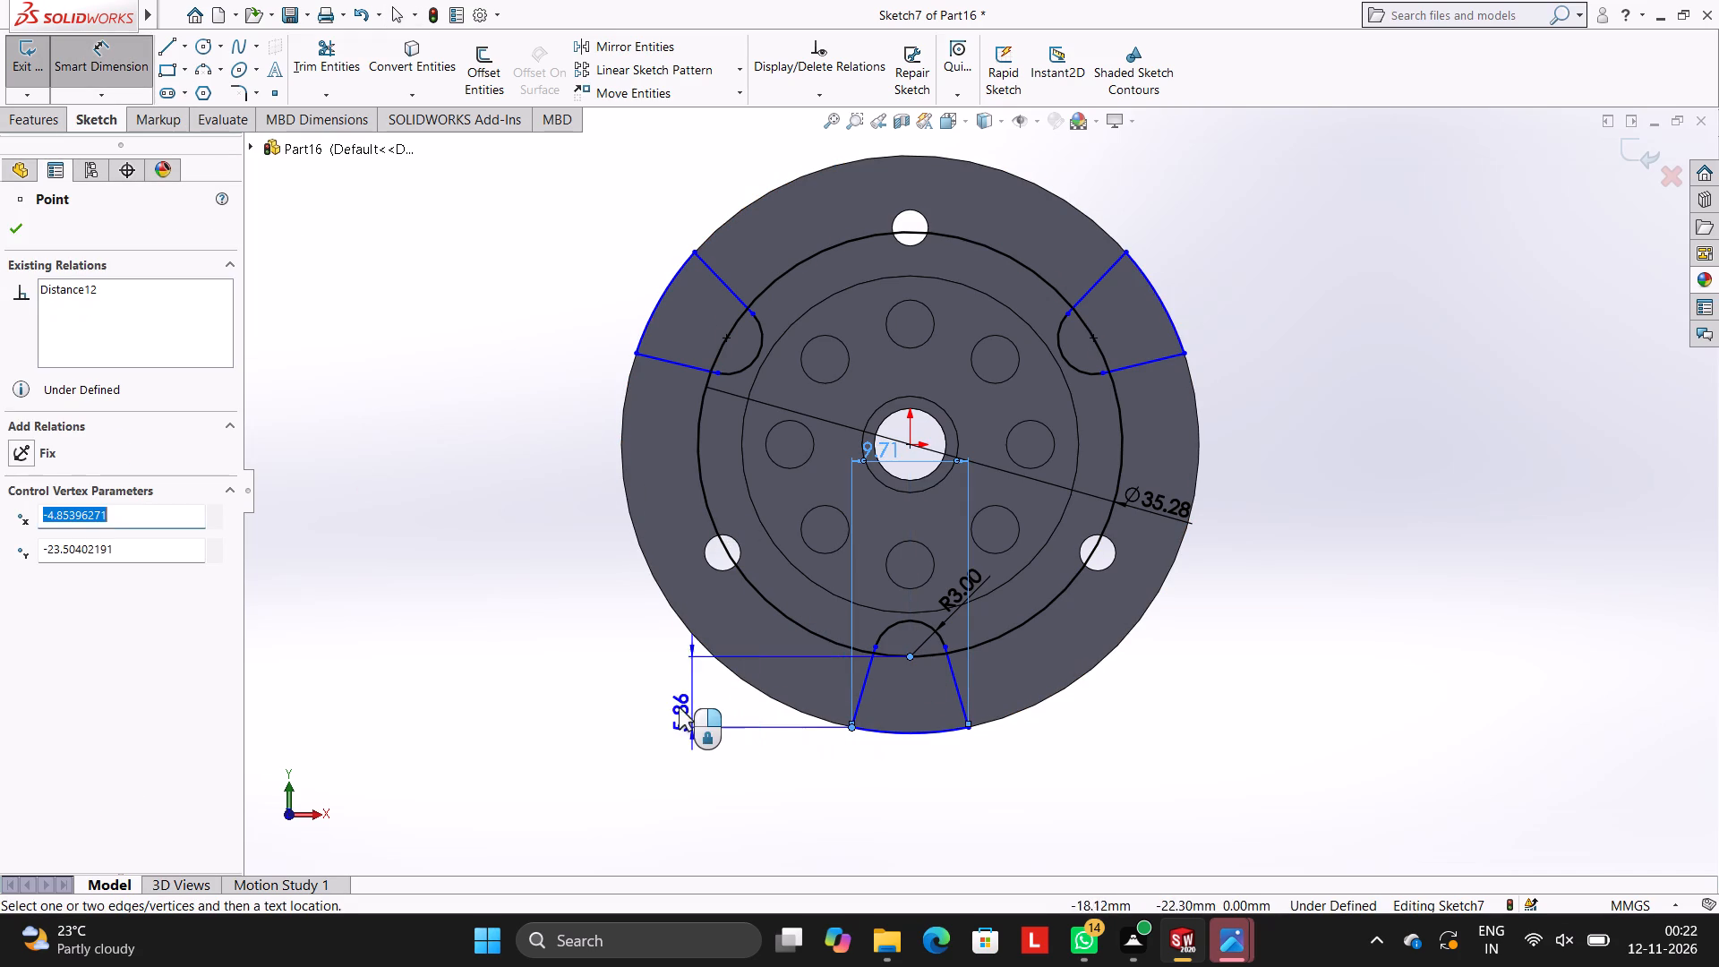
{"action": "left_click", "coordinate": [658, 694]}
{"action": "left_click", "coordinate": [581, 663]}
{"action": "left_click", "coordinate": [572, 584]}
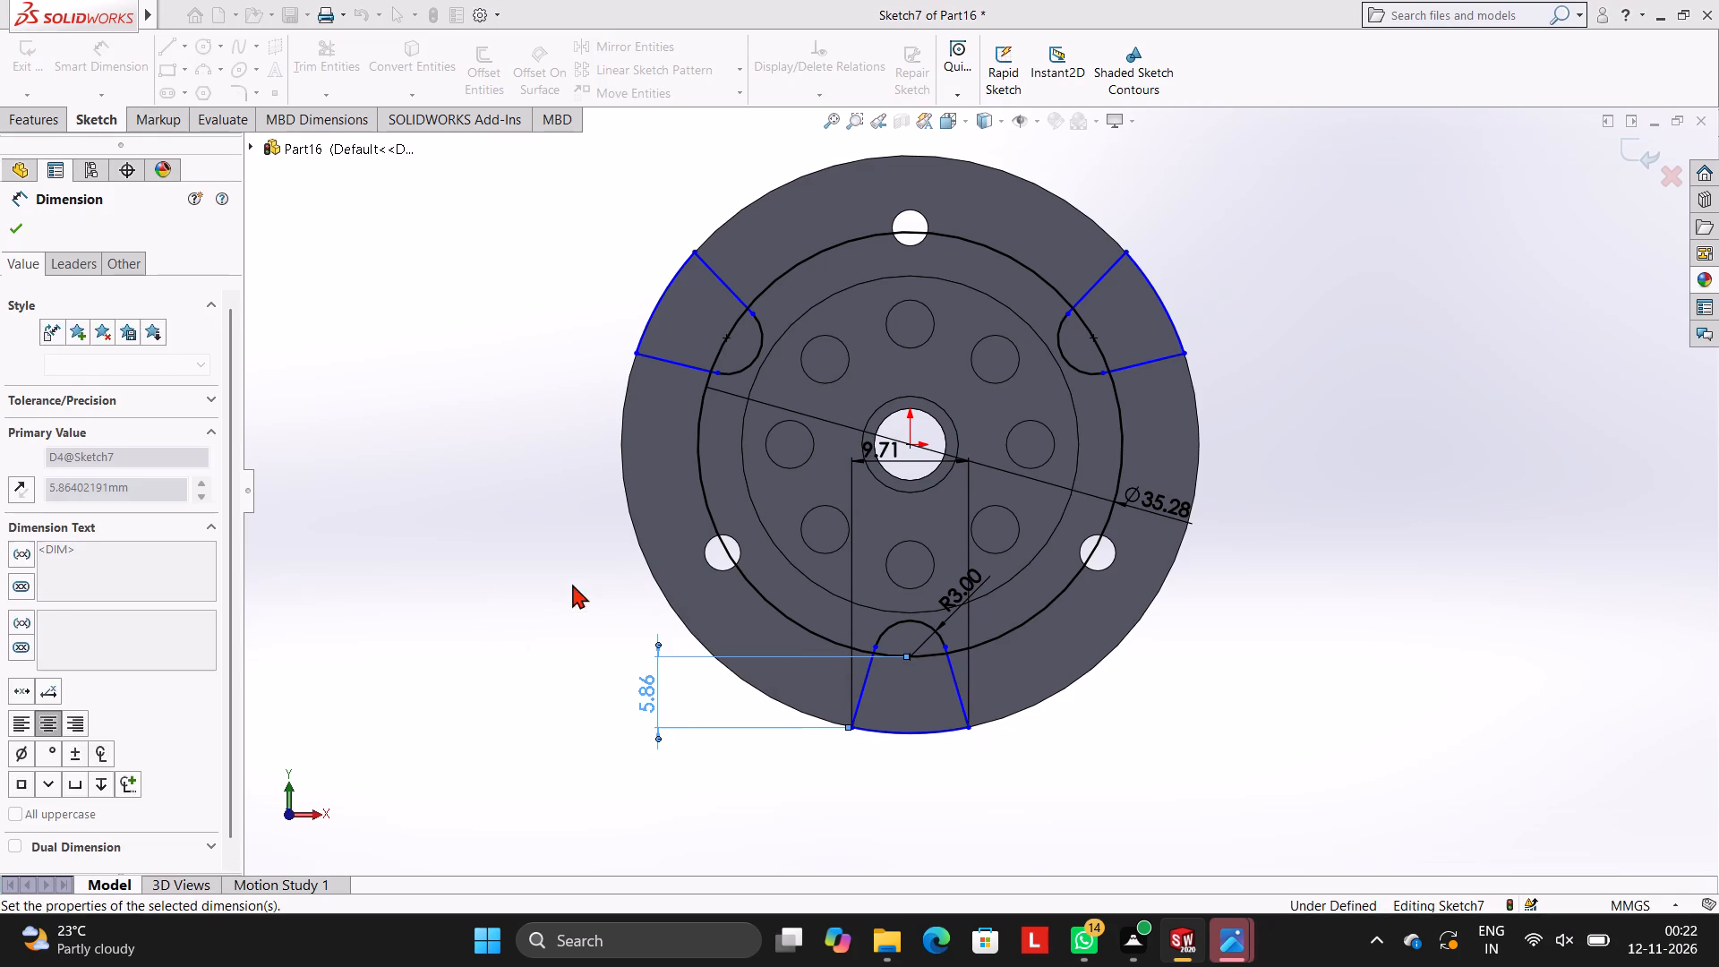
Dimension the vertical distance from the origin to the lower outer endpoint of the upper-left profile.
{"action": "left_click", "coordinate": [638, 355]}
{"action": "left_click", "coordinate": [911, 447]}
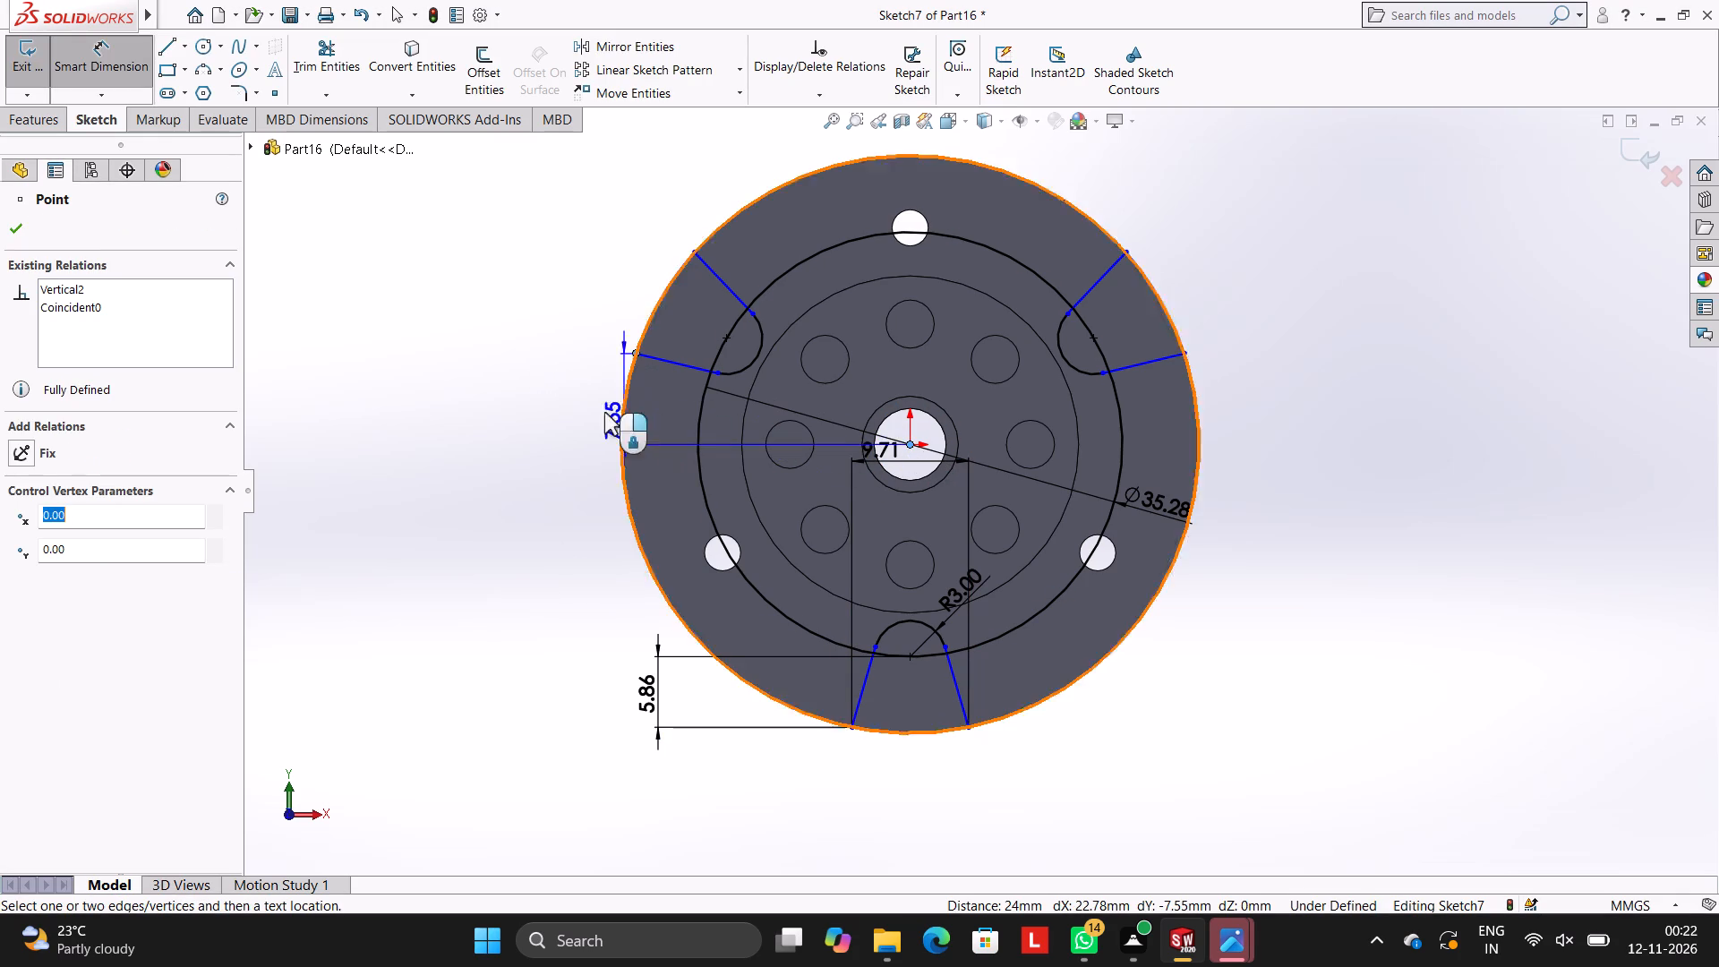
{"action": "left_click", "coordinate": [559, 395]}
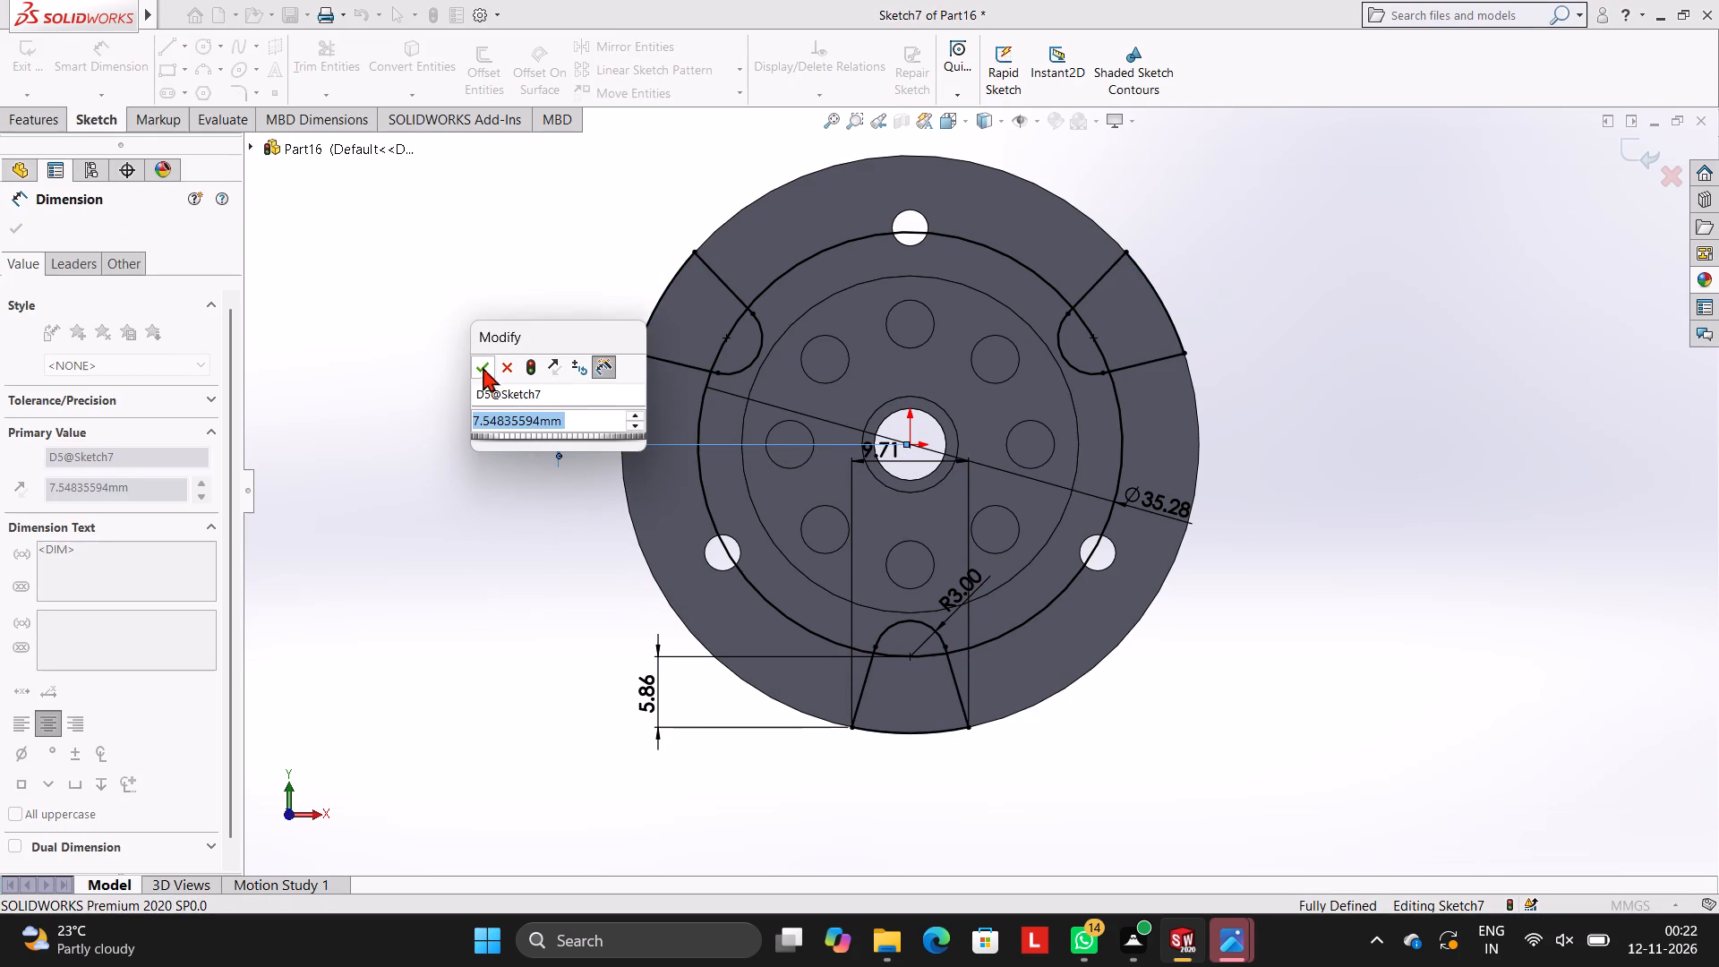
{"action": "left_click", "coordinate": [481, 365]}
{"action": "left_click", "coordinate": [498, 289]}
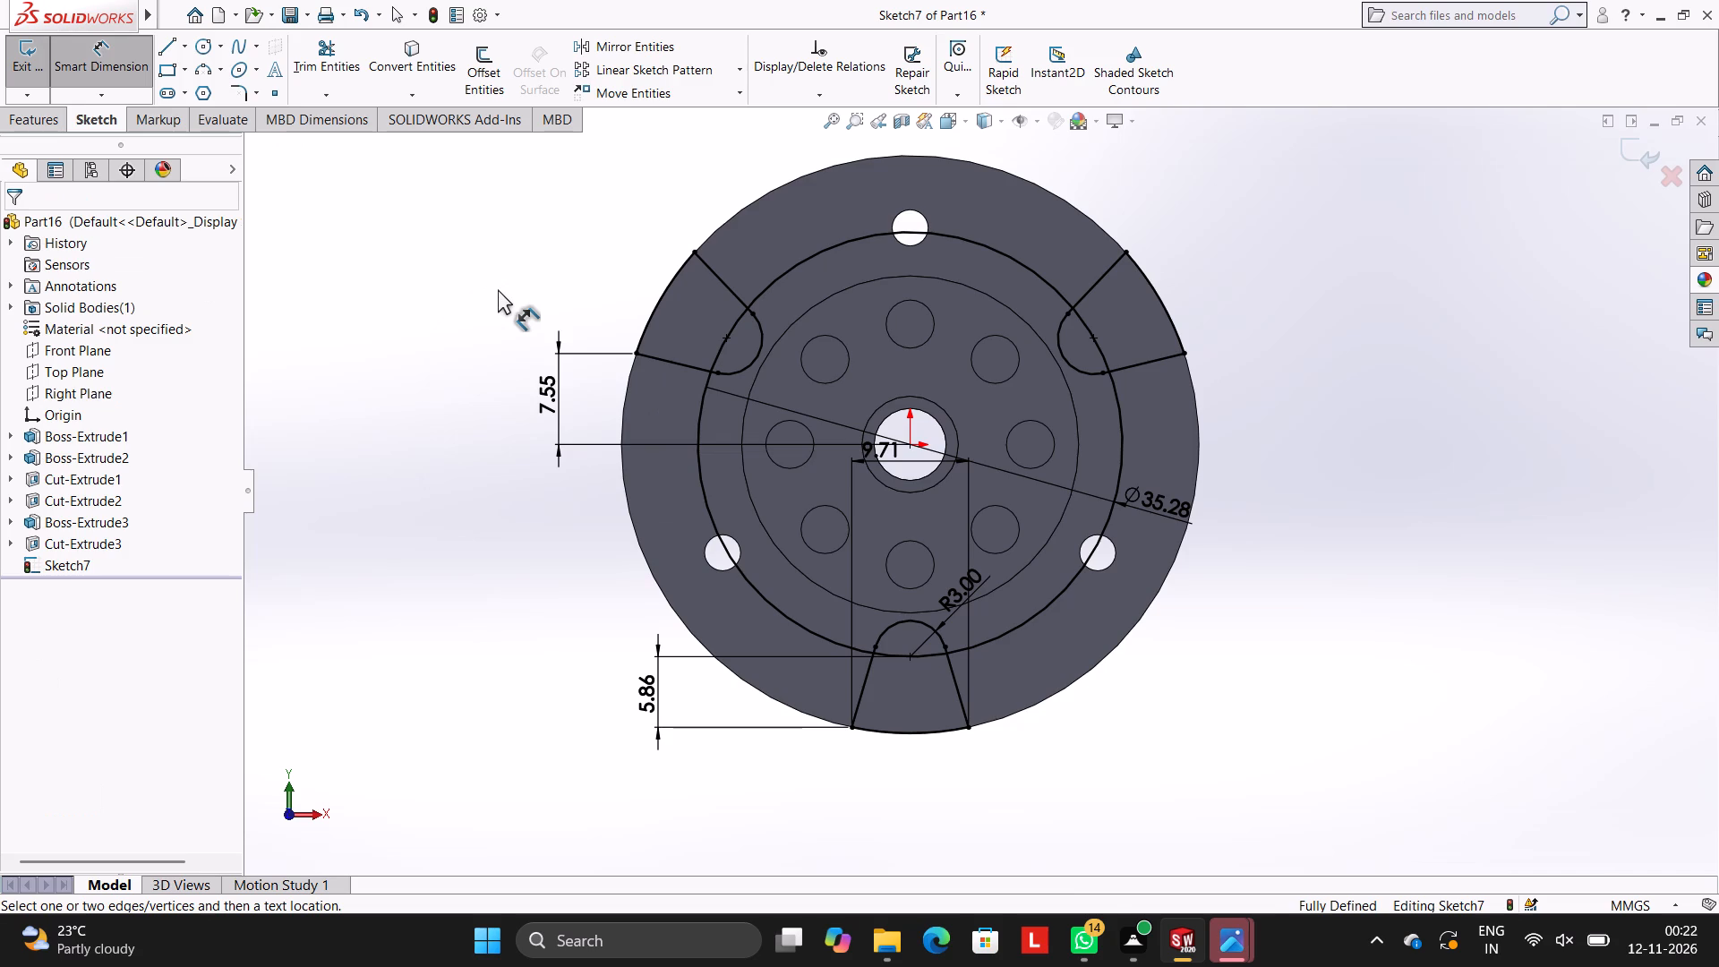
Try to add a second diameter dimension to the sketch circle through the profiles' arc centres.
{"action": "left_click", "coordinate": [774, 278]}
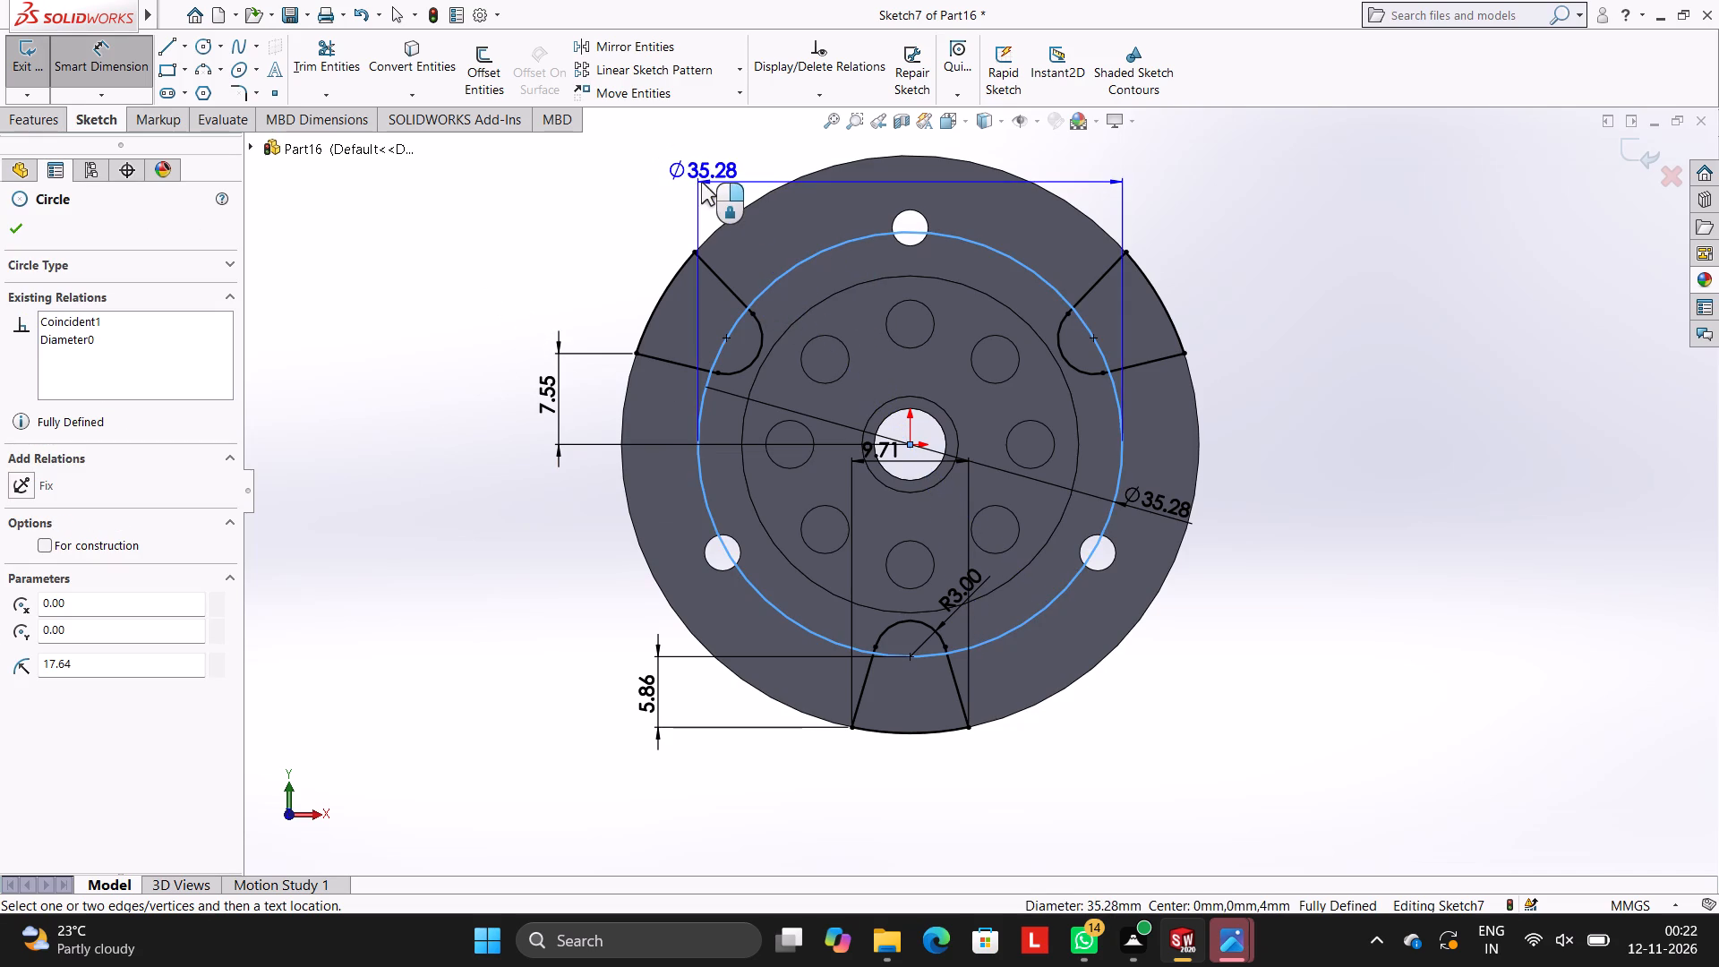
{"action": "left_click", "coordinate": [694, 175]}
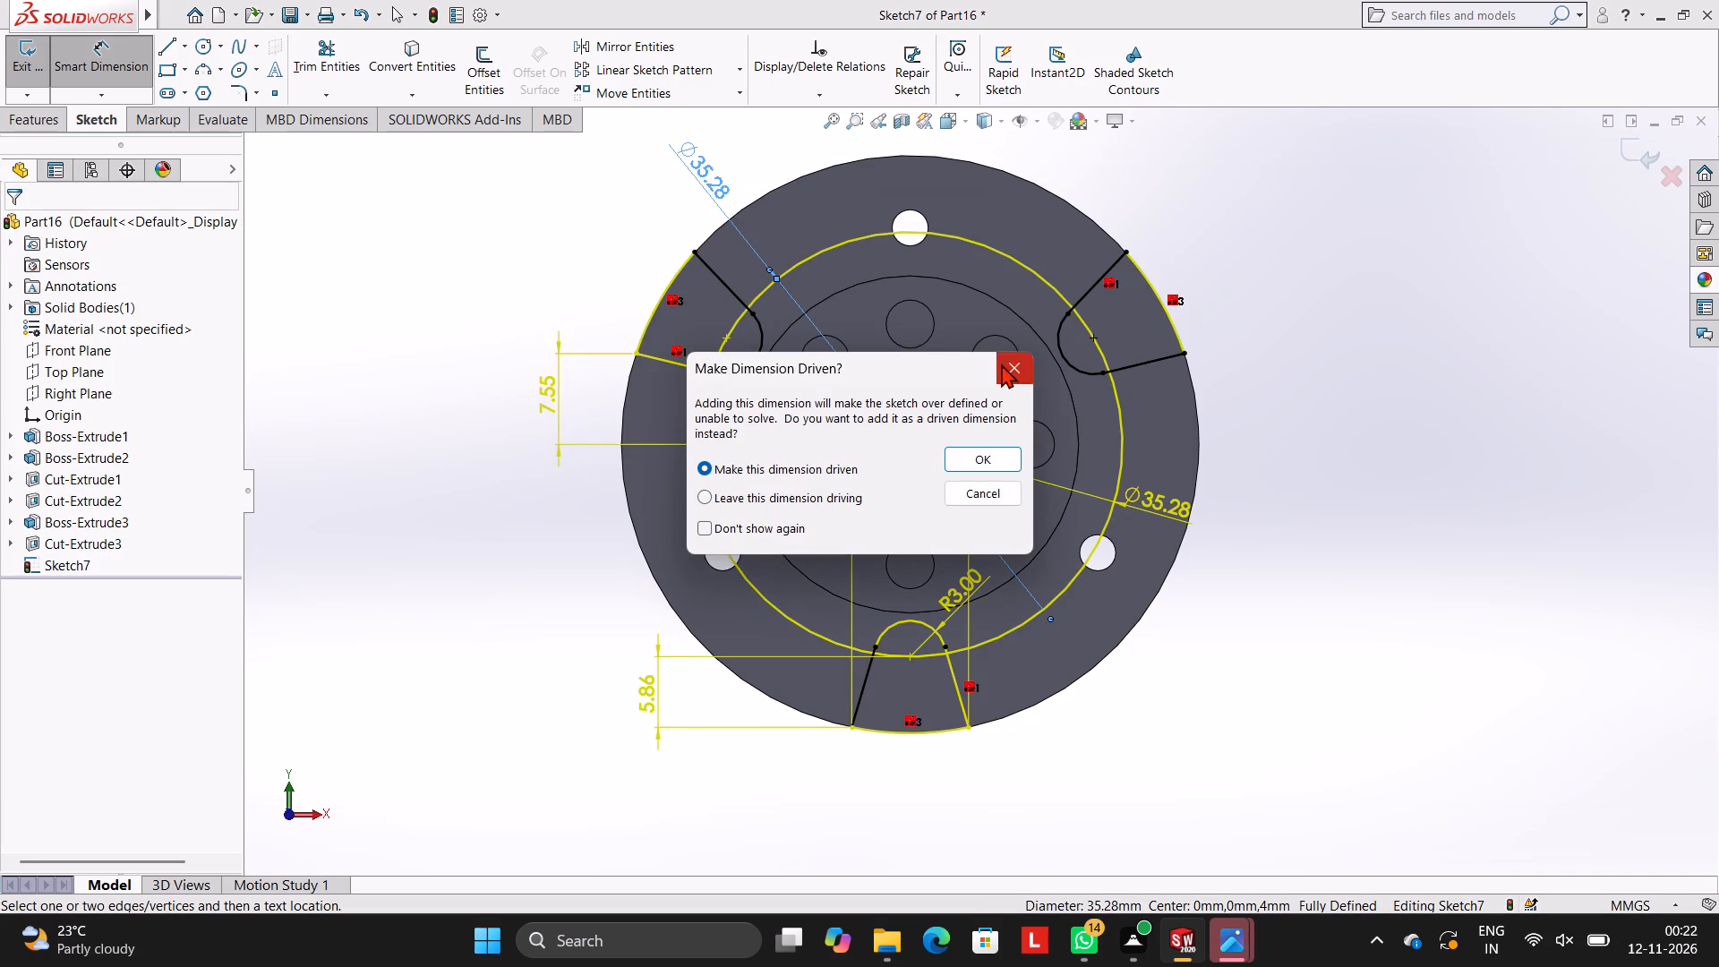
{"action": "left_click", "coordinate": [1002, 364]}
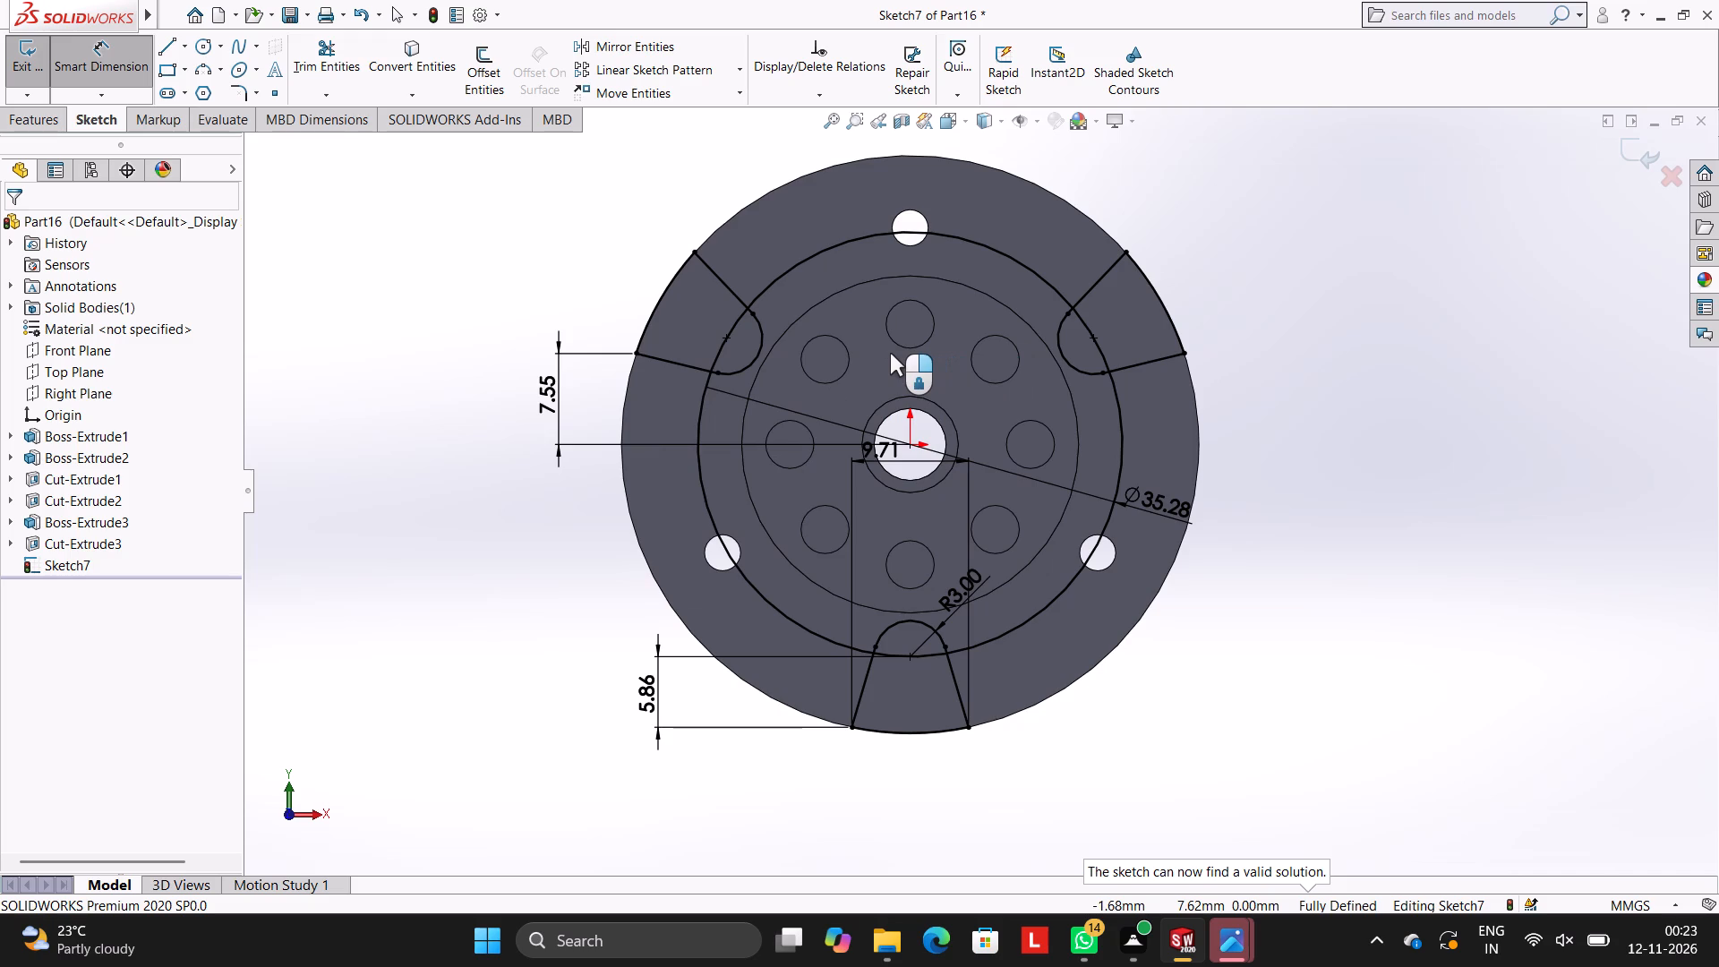
Cut-extrude all six regions of the three tapered round-ended profiles Blind to 30 mm, forming notches in the flange edge.
{"action": "left_click", "coordinate": [12, 116]}
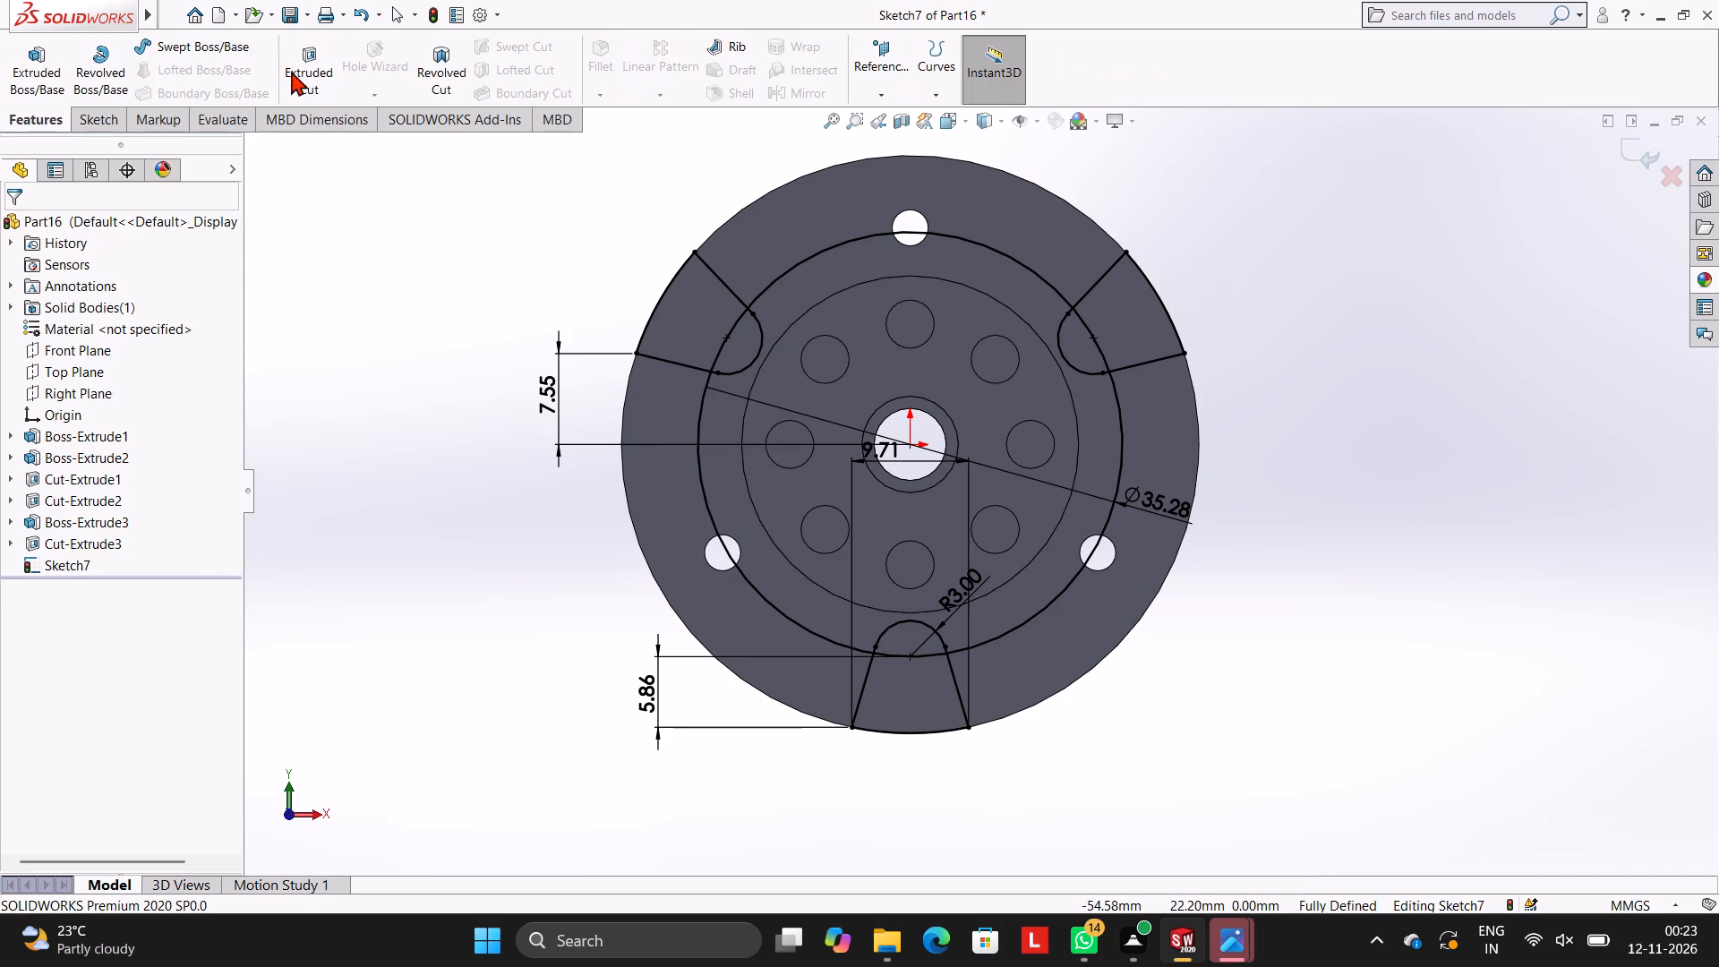
{"action": "left_click", "coordinate": [298, 71]}
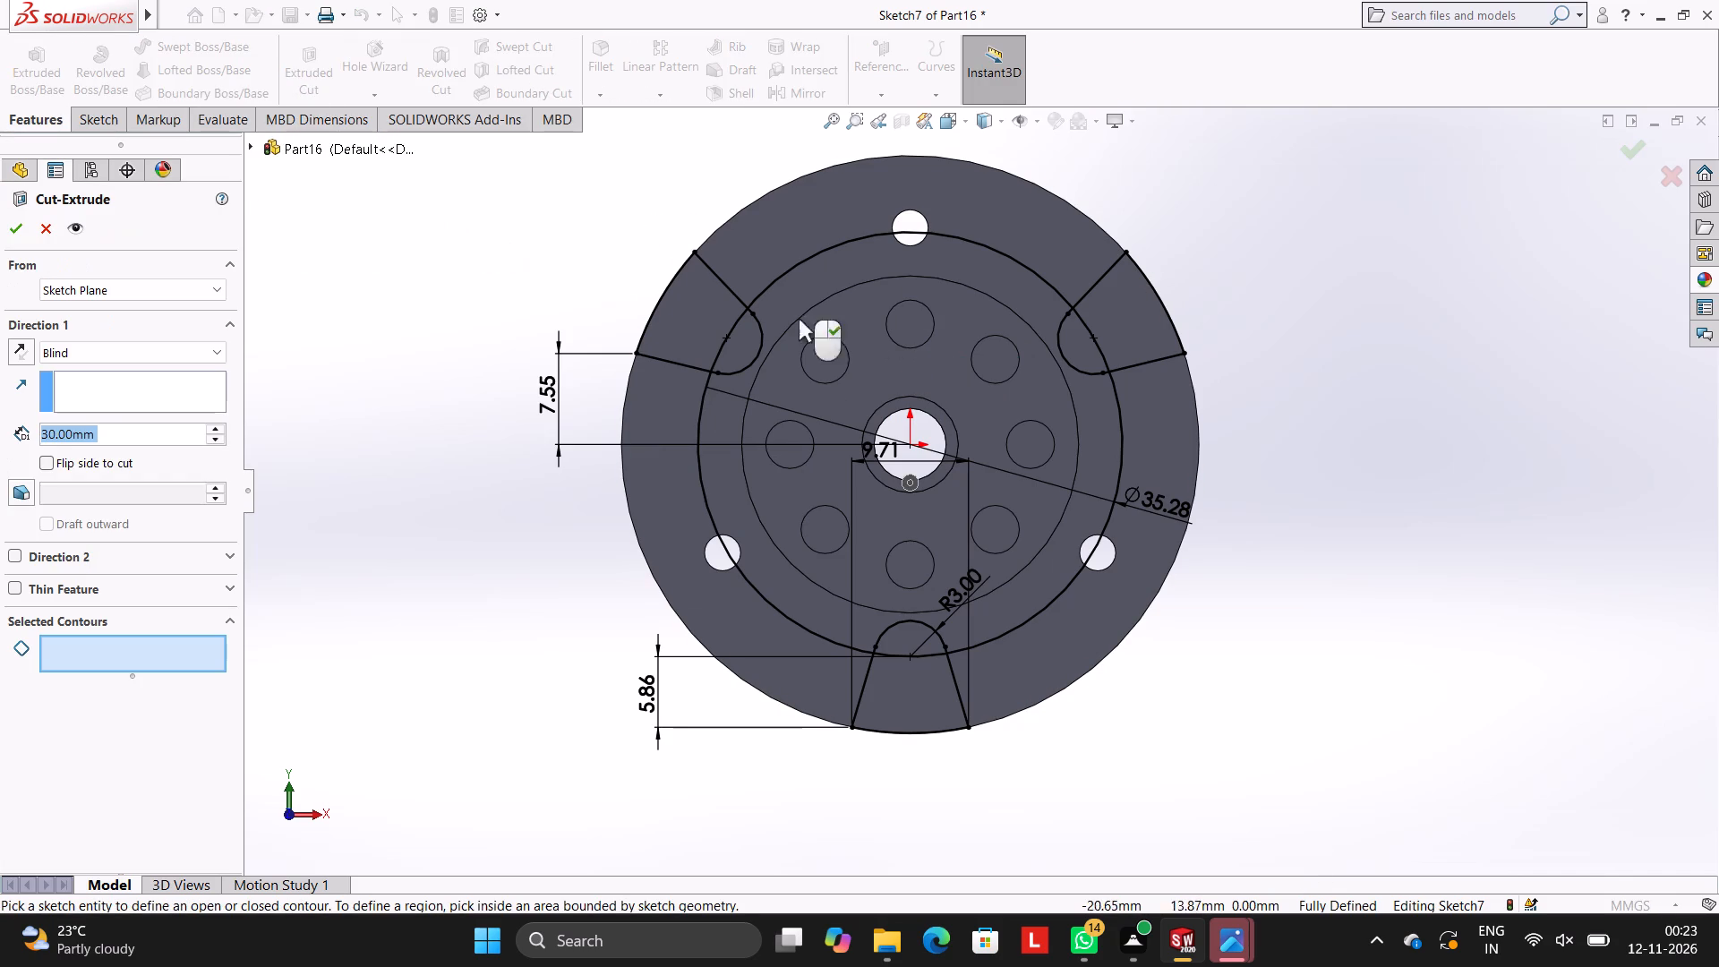
{"action": "left_click", "coordinate": [706, 313]}
{"action": "left_click", "coordinate": [740, 346]}
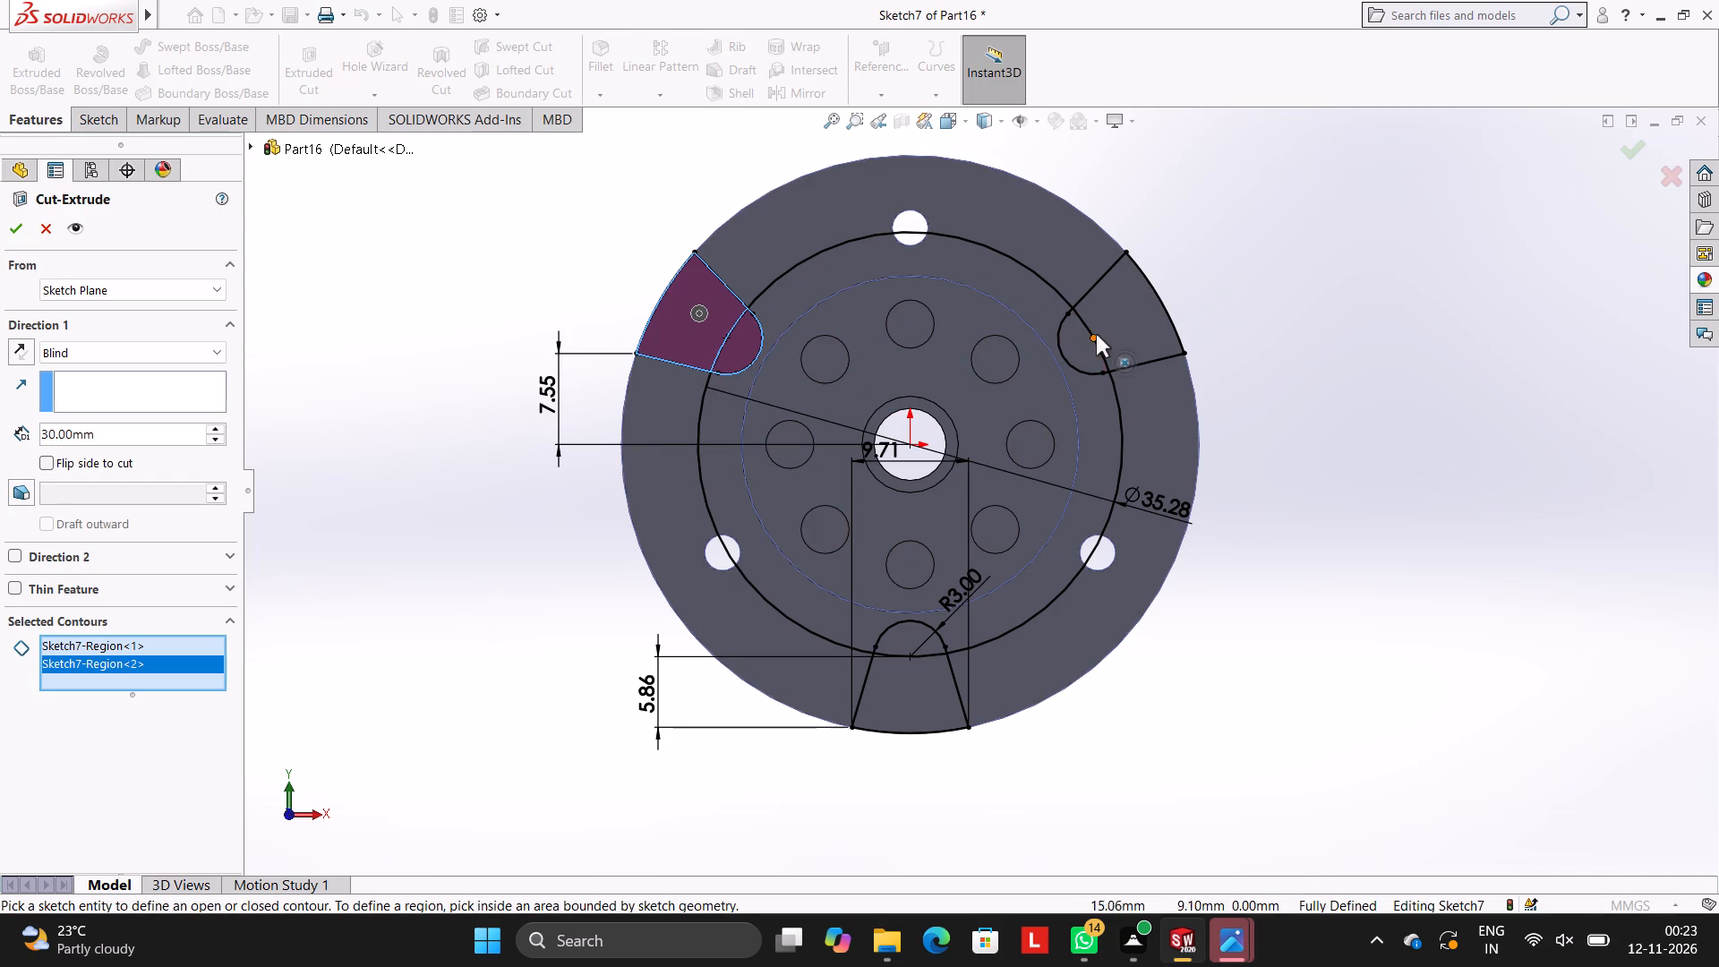
{"action": "left_click", "coordinate": [1105, 326]}
{"action": "left_click", "coordinate": [1077, 342]}
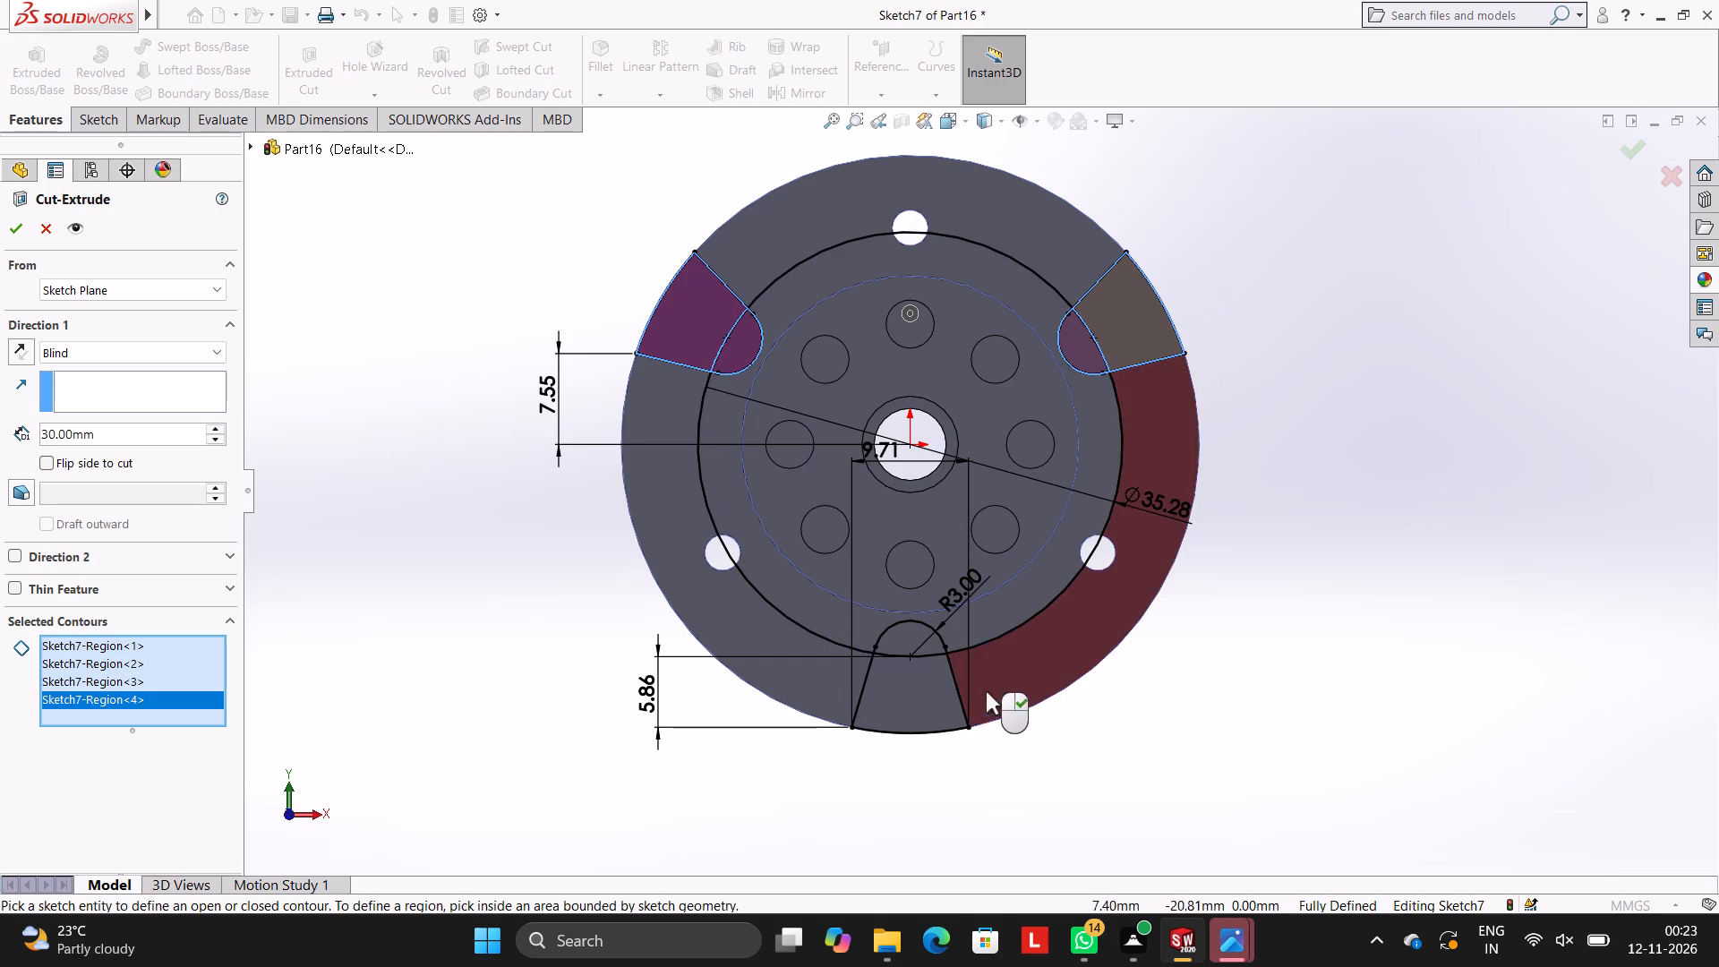
{"action": "left_click", "coordinate": [908, 687]}
{"action": "left_click", "coordinate": [902, 643]}
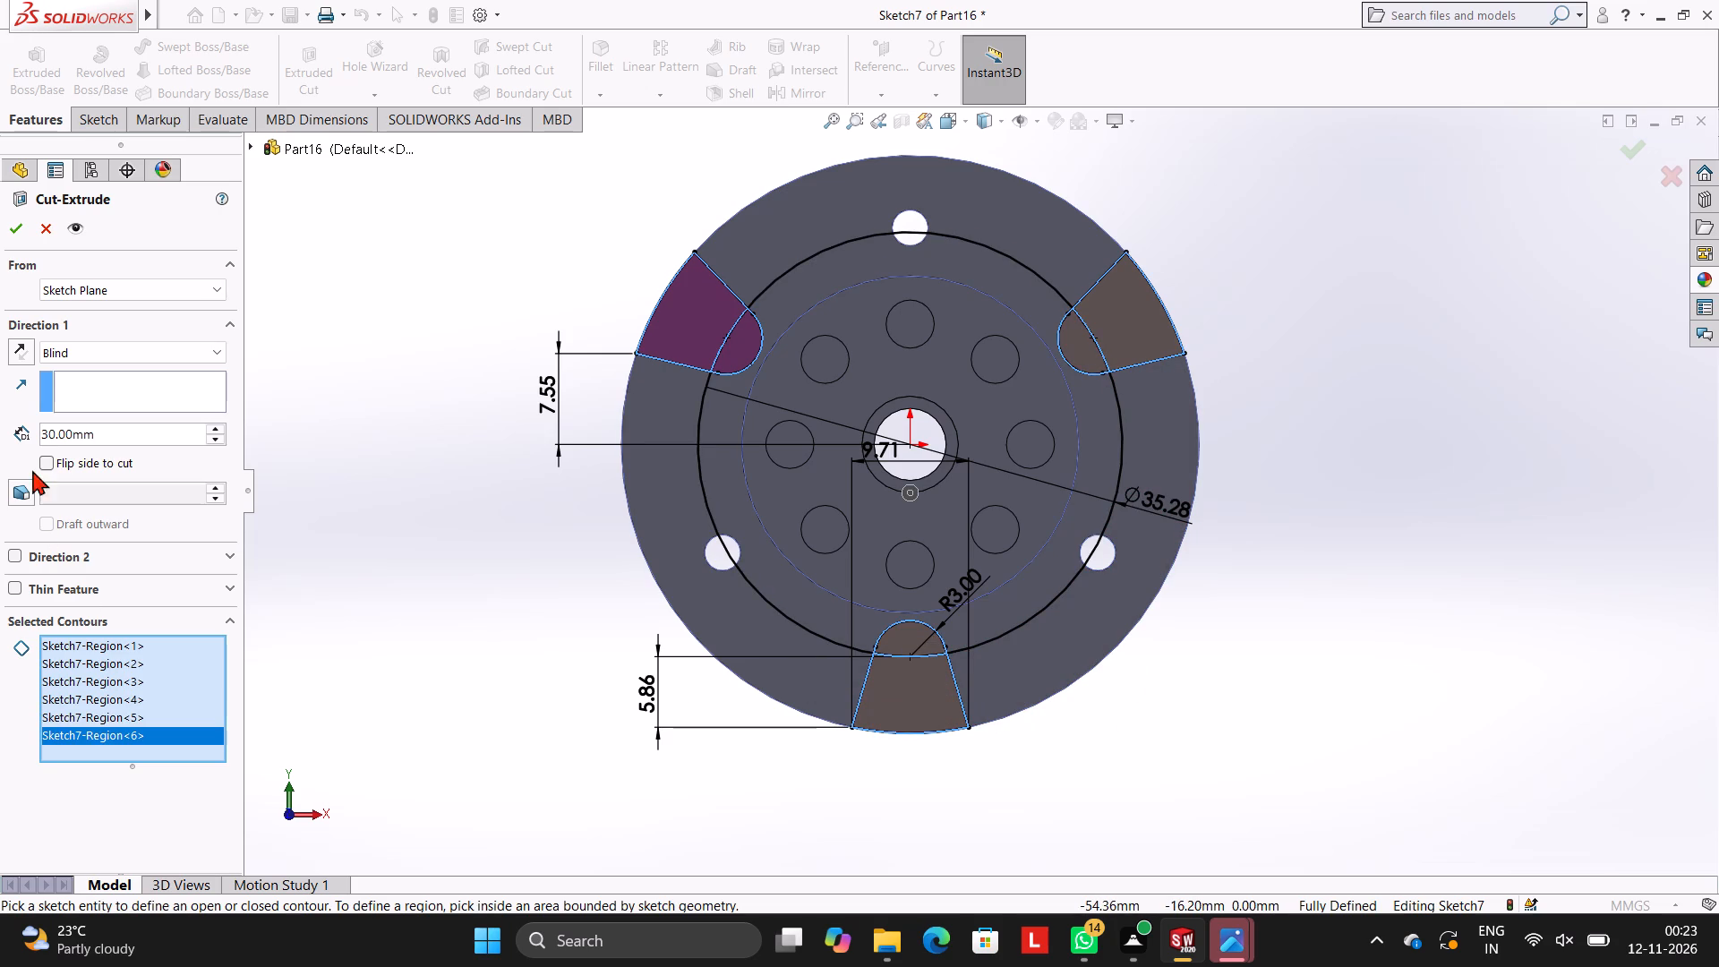
{"action": "left_click", "coordinate": [20, 232]}
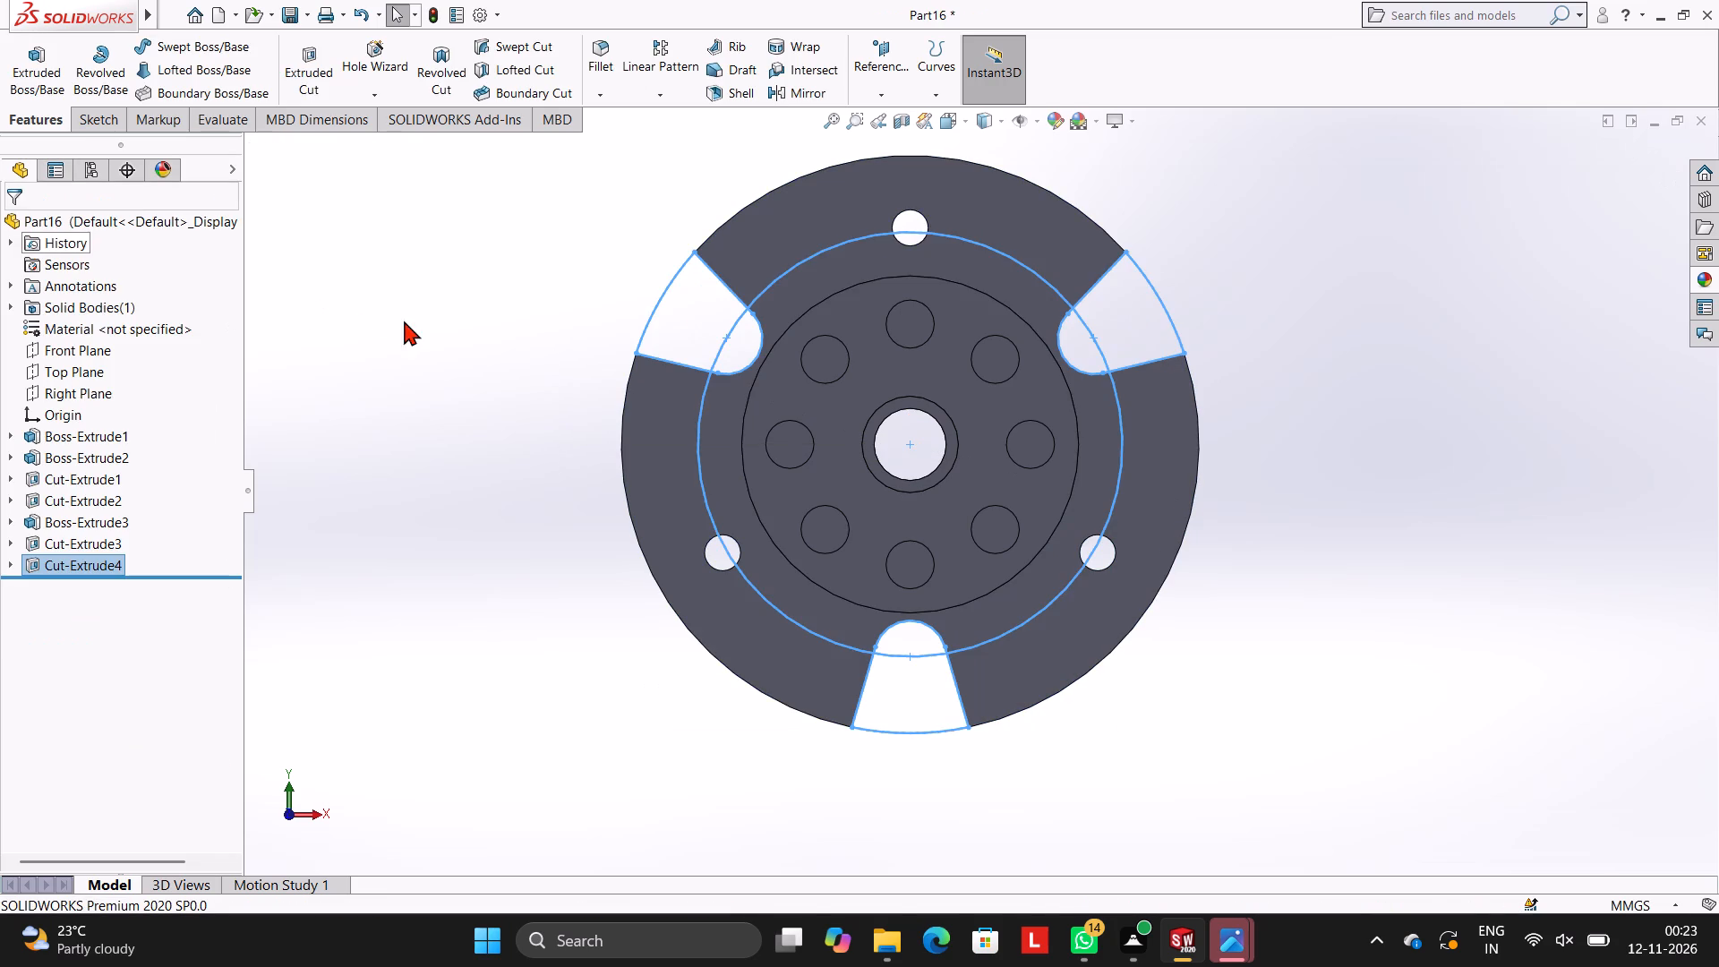
{"action": "left_click", "coordinate": [404, 321]}
Examine the notched flange, bosses and holes of the finished part from the front, back and sides.
{"action": "middle_click_drag", "start_coordinate": [817, 473], "coordinate": [859, 281]}
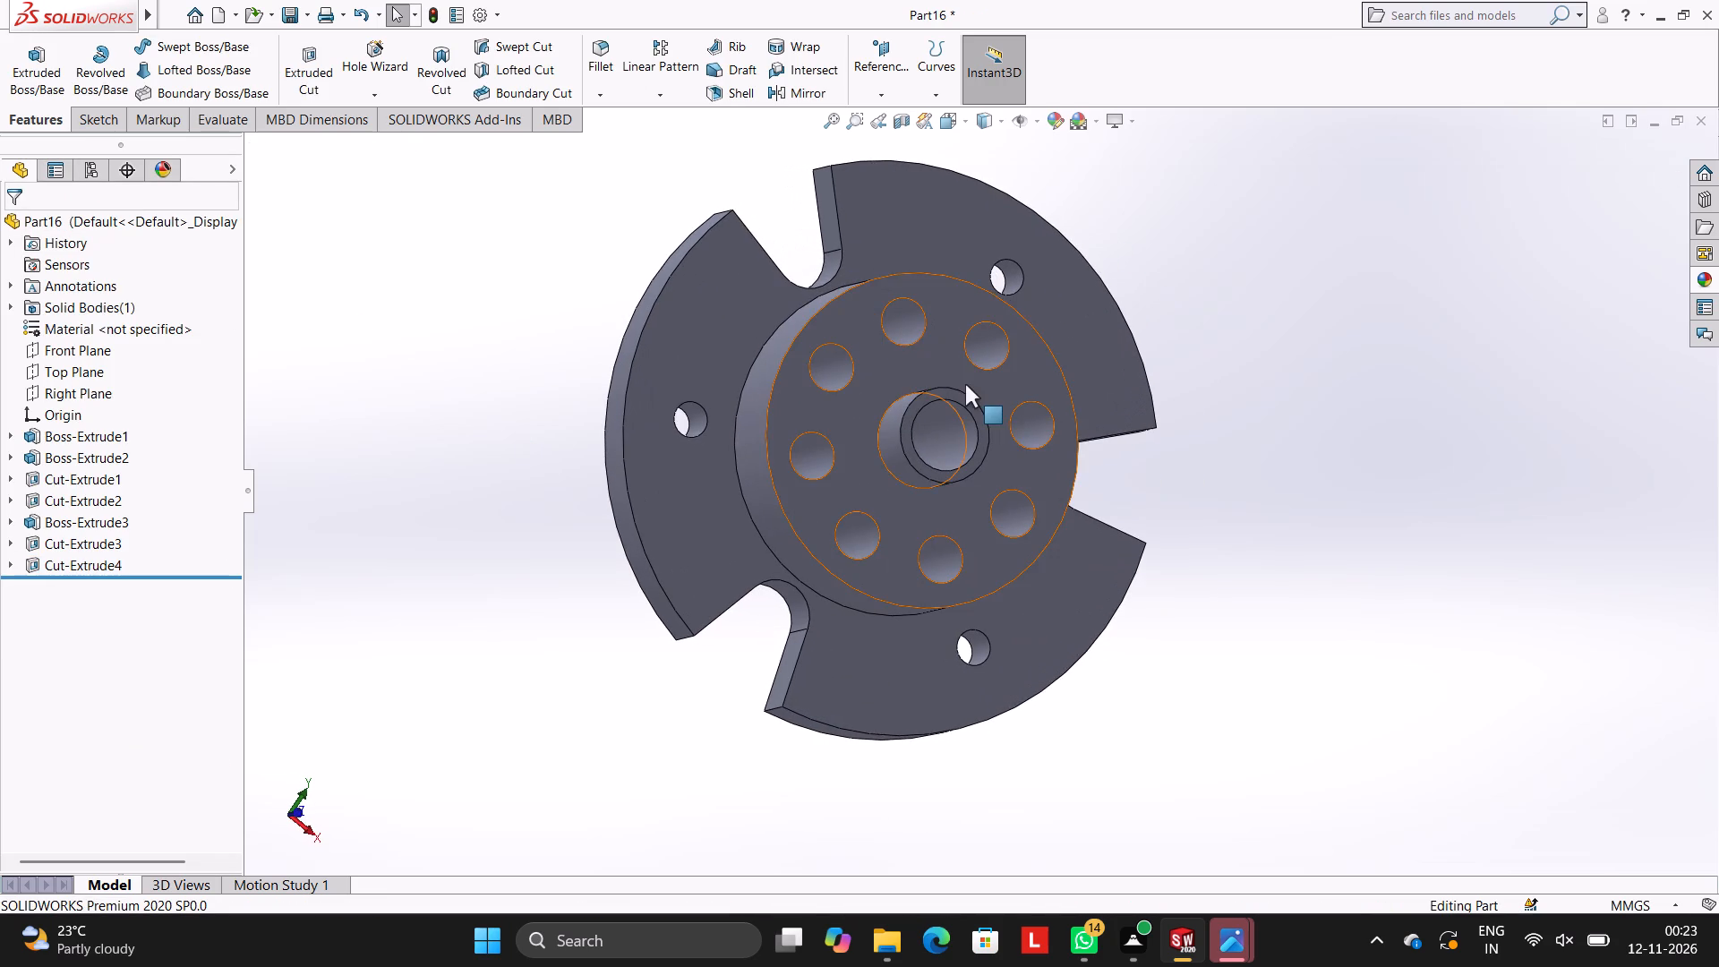
{"action": "middle_click_drag", "start_coordinate": [1042, 413], "coordinate": [1114, 412]}
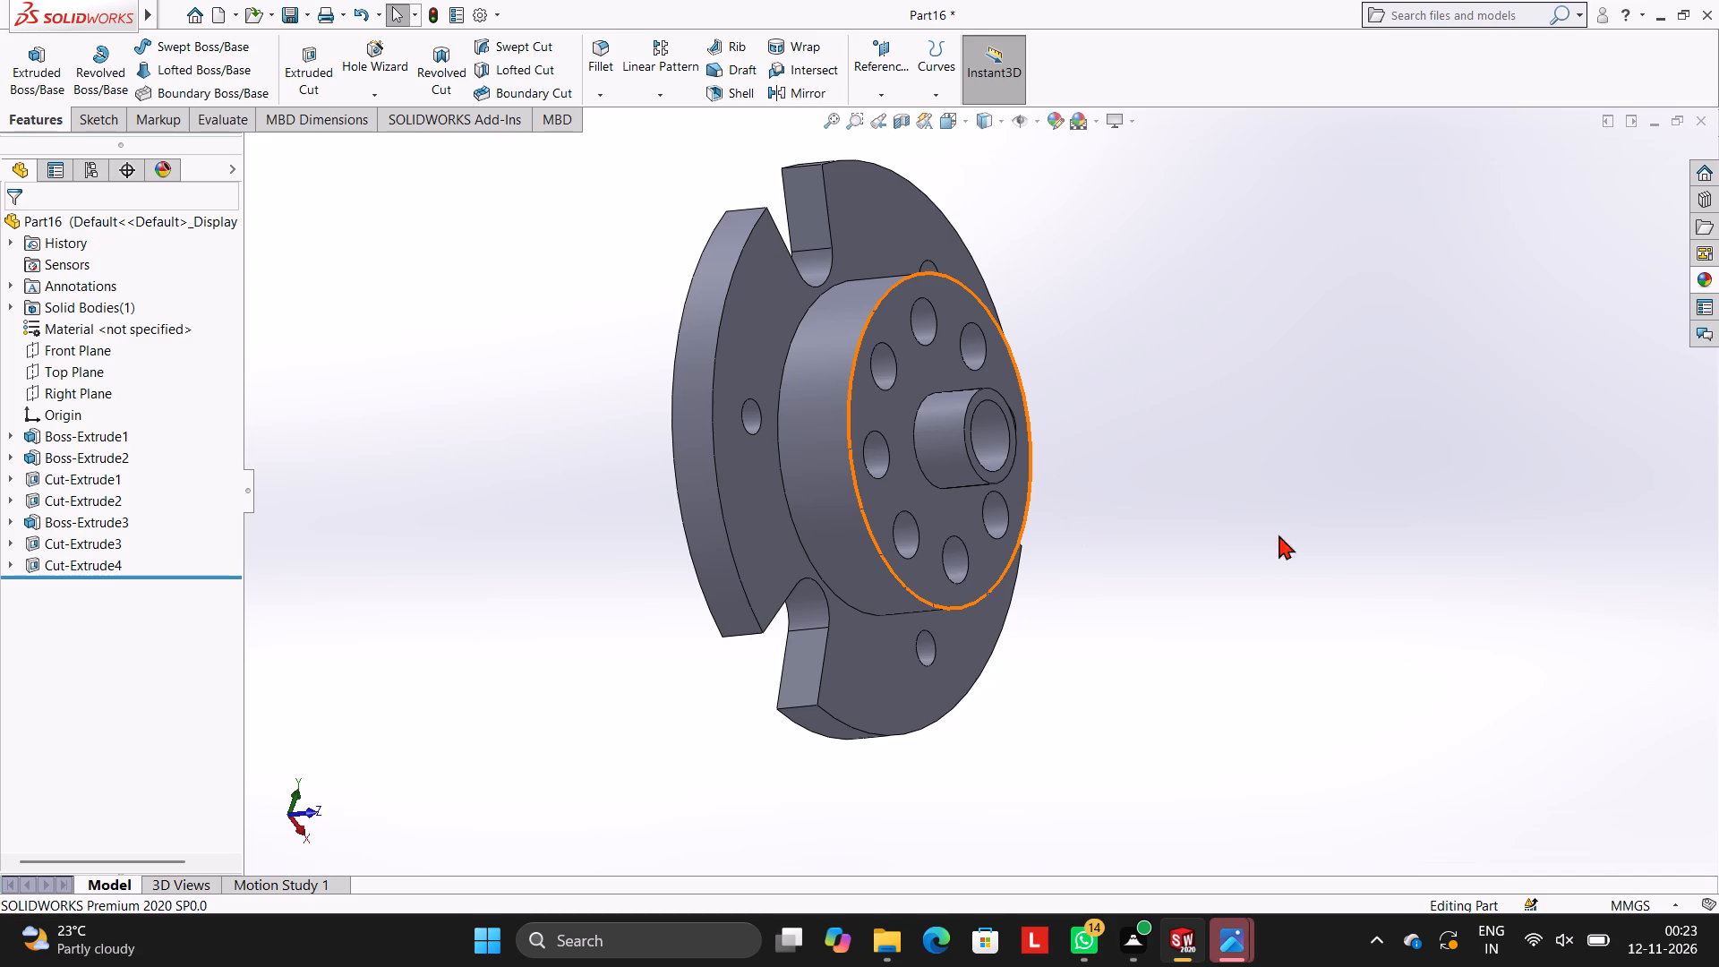
{"action": "scroll", "coordinate": [997, 410], "scroll_direction": "up", "scroll_amount": 2}
{"action": "middle_click_drag", "start_coordinate": [1031, 406], "coordinate": [659, 385]}
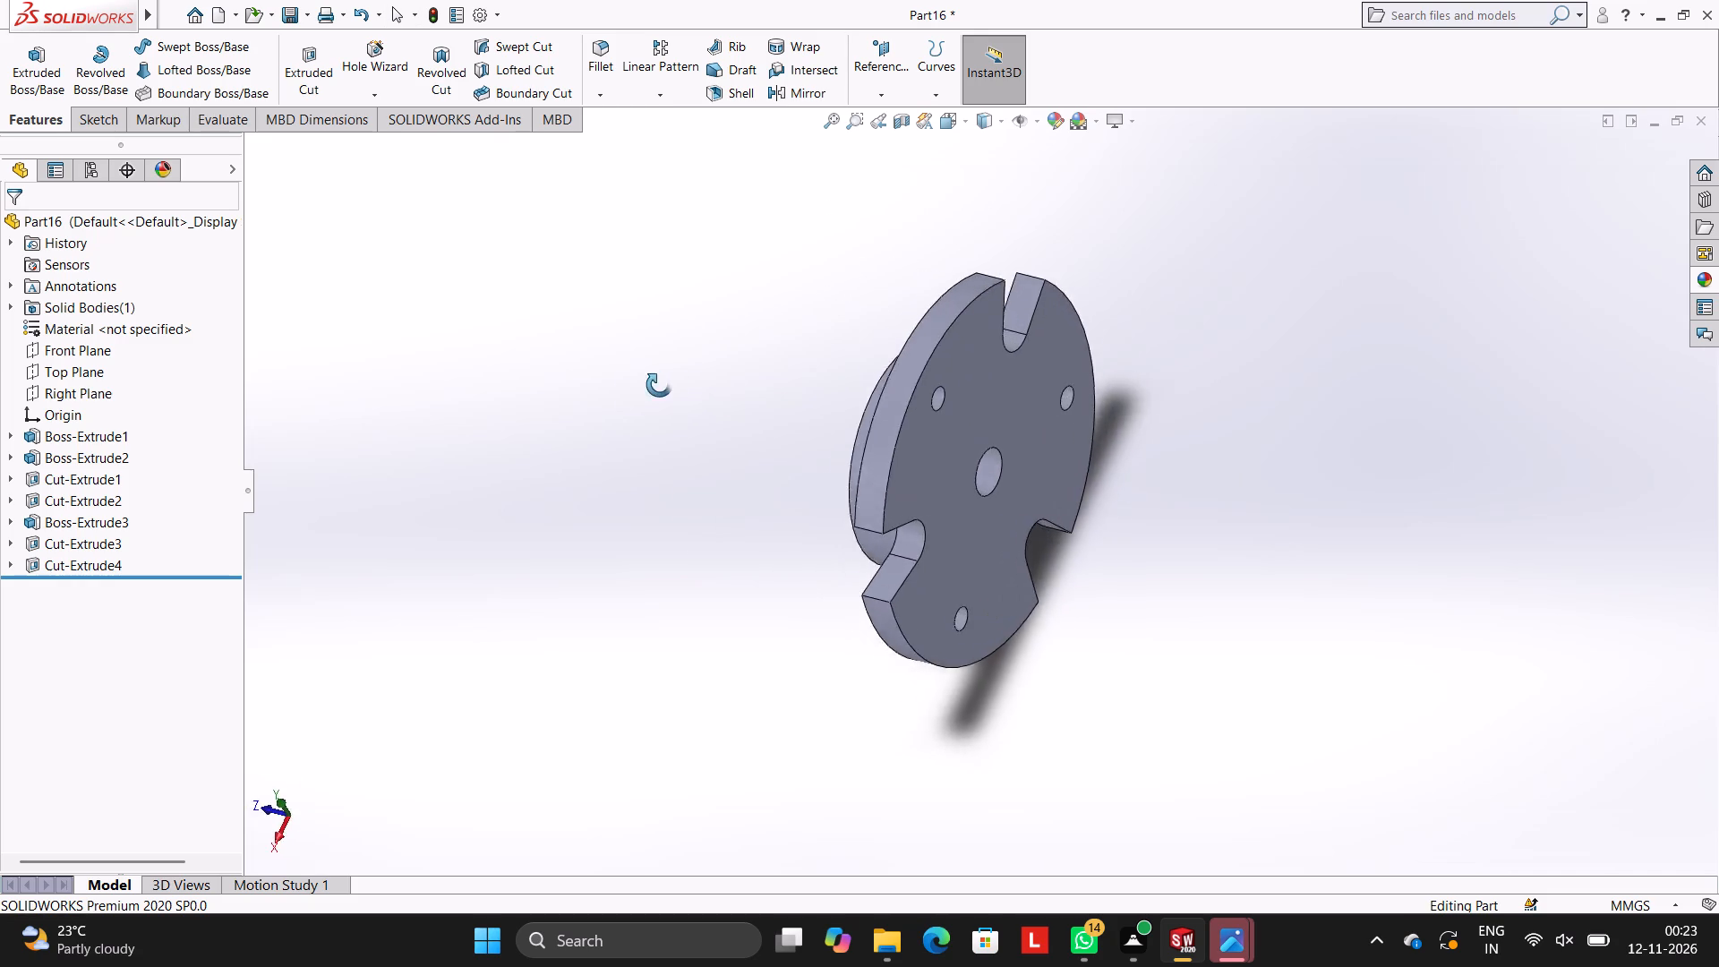
{"action": "middle_click_drag", "start_coordinate": [659, 385], "coordinate": [860, 667]}
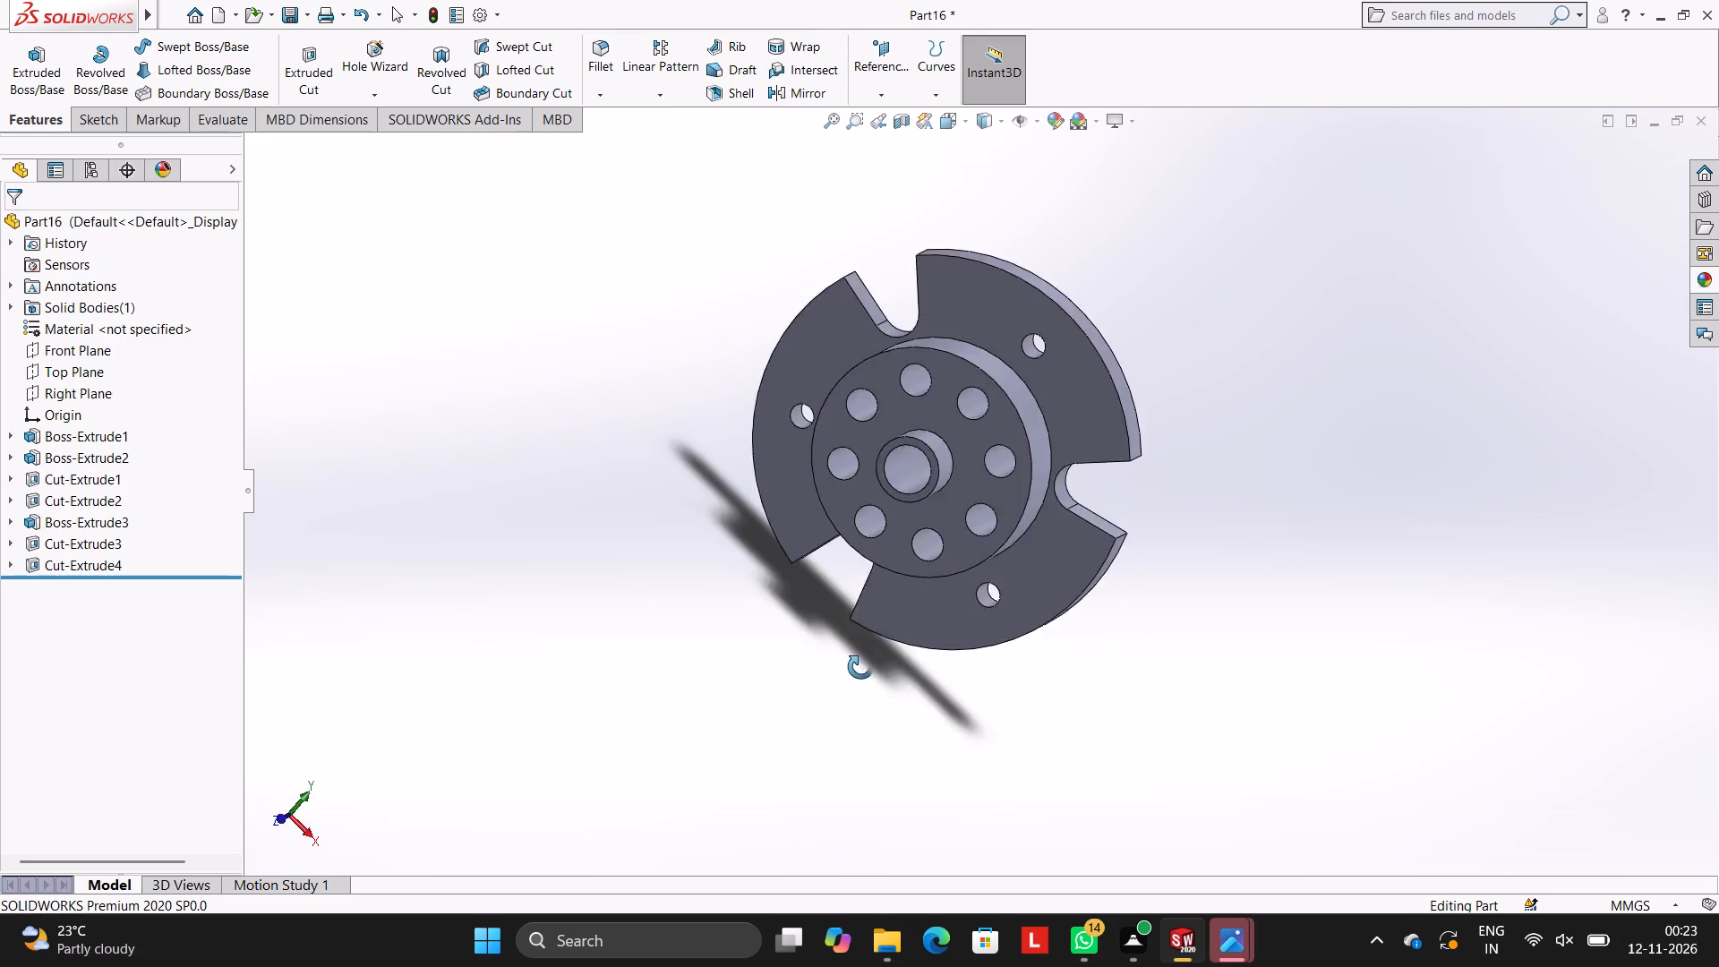
{"action": "middle_click_drag", "start_coordinate": [860, 667], "coordinate": [732, 466]}
{"action": "middle_click_drag", "start_coordinate": [911, 467], "coordinate": [1068, 457]}
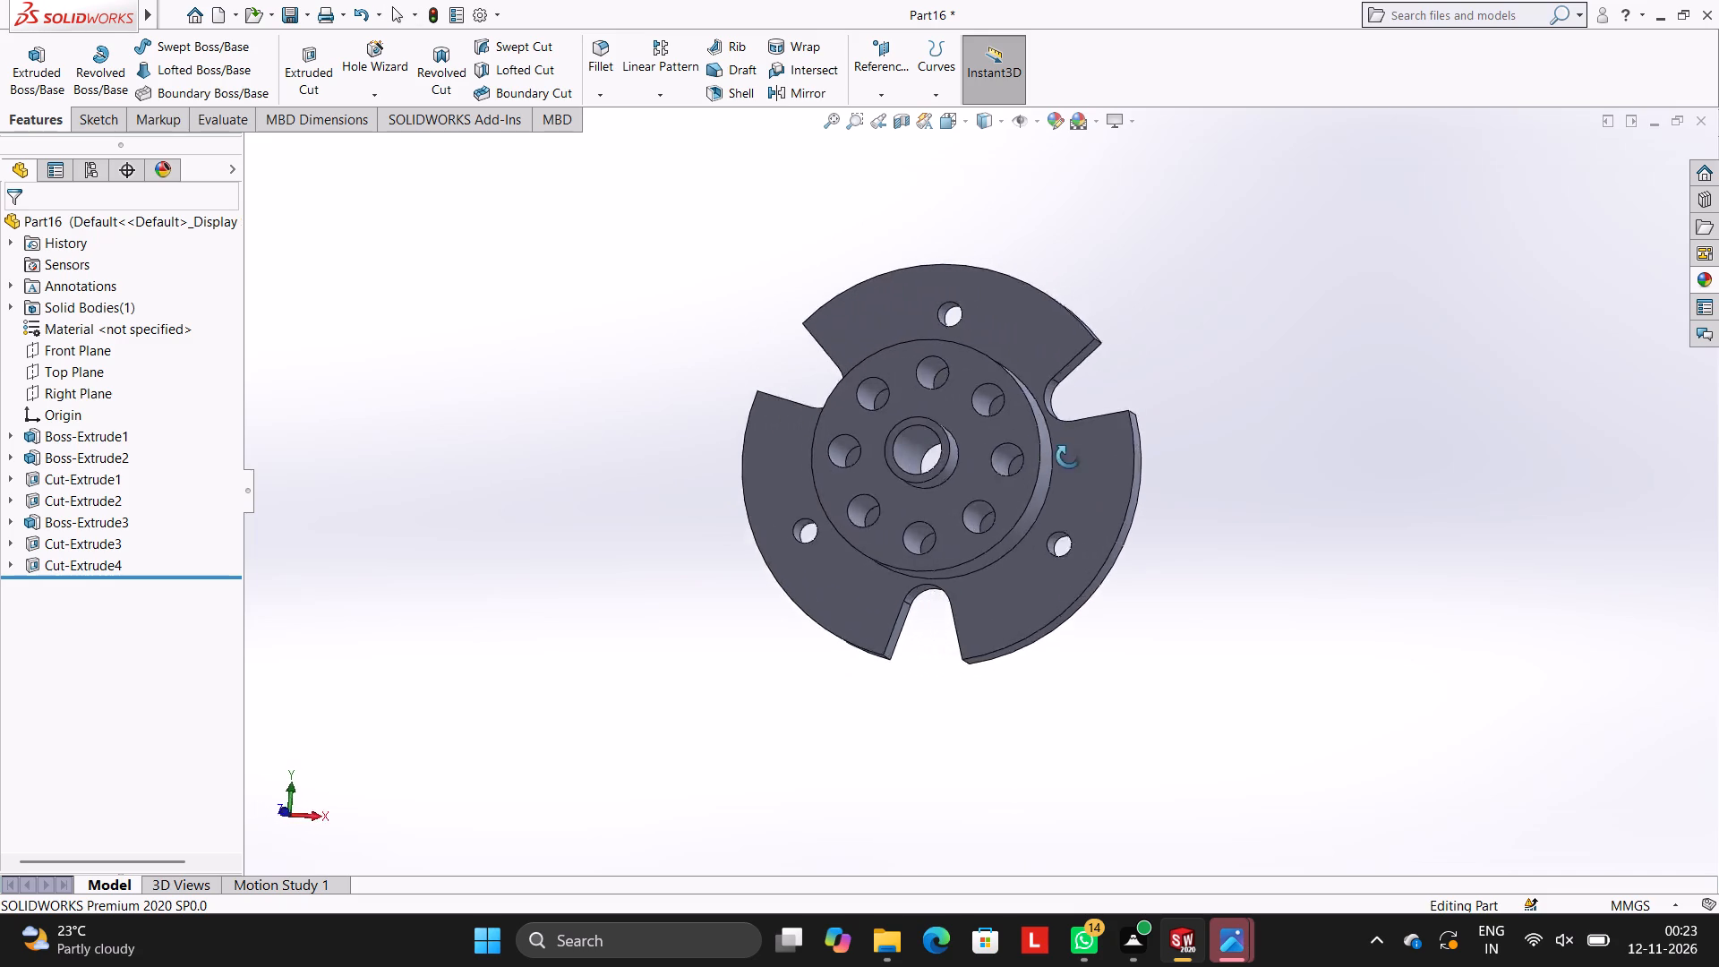
{"action": "middle_click_drag", "start_coordinate": [1068, 457], "coordinate": [1142, 471]}
{"action": "scroll", "coordinate": [1000, 427], "scroll_direction": "down", "scroll_amount": 3}
{"action": "middle_click_drag", "start_coordinate": [1073, 424], "coordinate": [1147, 431]}
{"action": "scroll", "coordinate": [1073, 424], "scroll_direction": "up", "scroll_amount": 1}
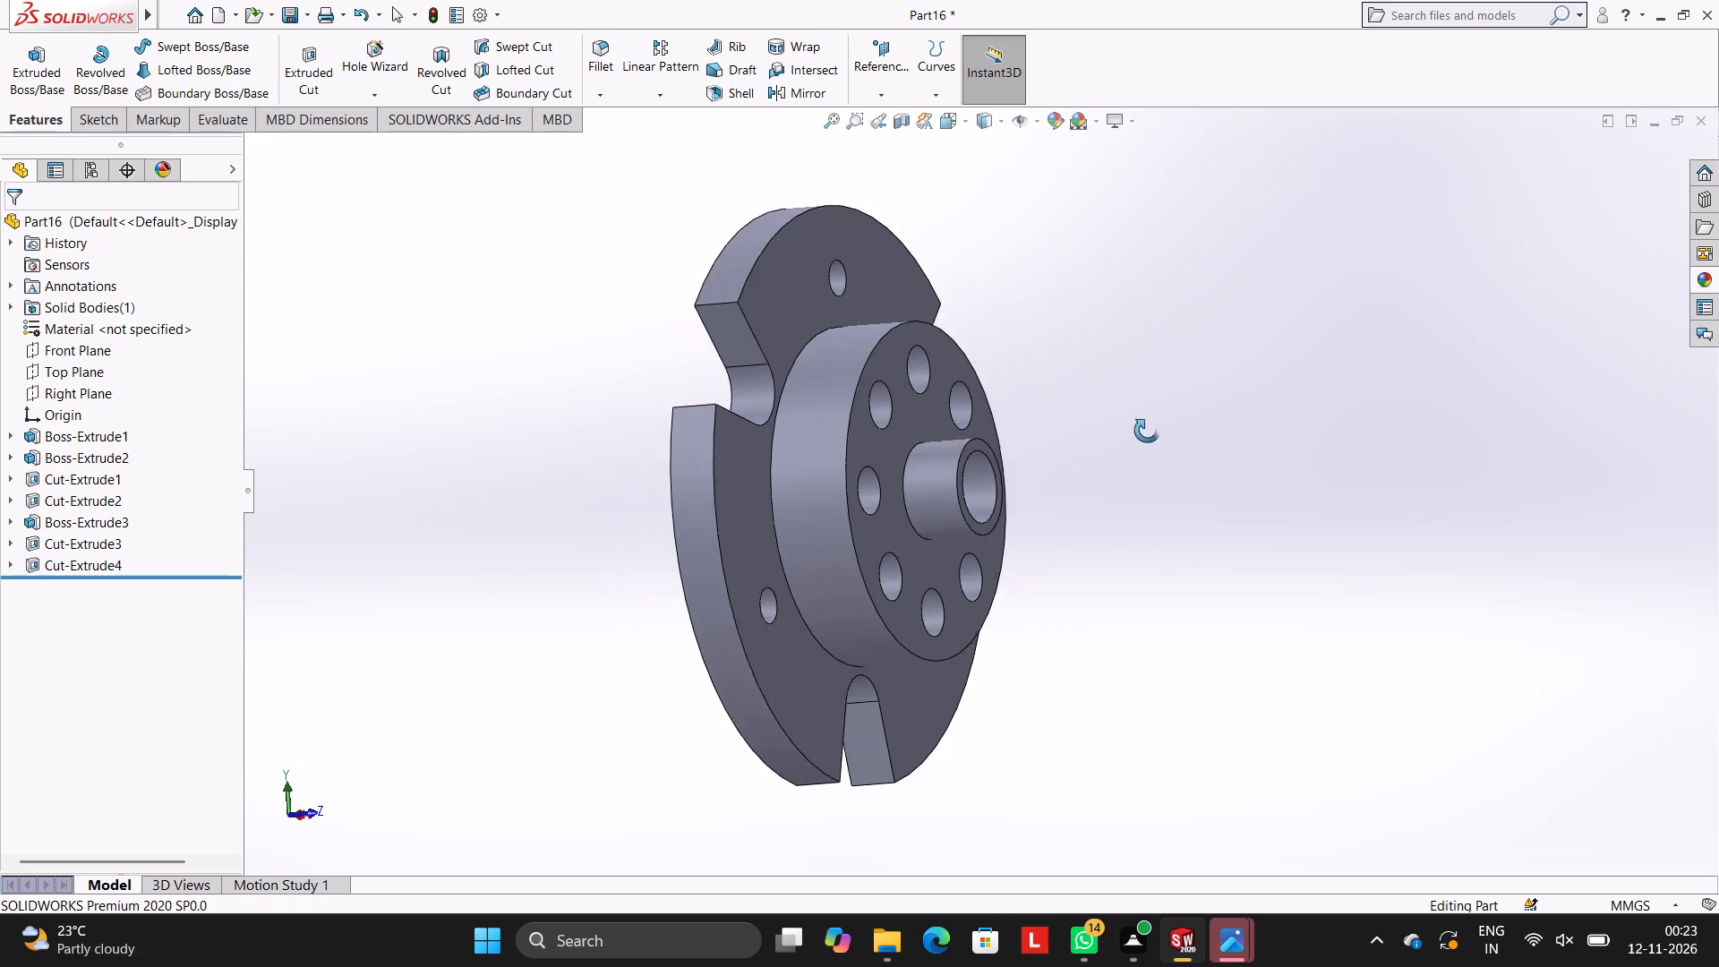
{"action": "middle_click_drag", "start_coordinate": [1147, 431], "coordinate": [1149, 433]}
{"action": "scroll", "coordinate": [1048, 438], "scroll_direction": "up", "scroll_amount": 4}
{"action": "middle_click_drag", "start_coordinate": [1043, 463], "coordinate": [929, 474]}
{"action": "scroll", "coordinate": [933, 470], "scroll_direction": "down", "scroll_amount": 3}
{"action": "scroll", "coordinate": [955, 466], "scroll_direction": "up", "scroll_amount": 1}
{"action": "scroll", "coordinate": [965, 468], "scroll_direction": "down", "scroll_amount": 3}
{"action": "scroll", "coordinate": [967, 466], "scroll_direction": "up", "scroll_amount": 5}
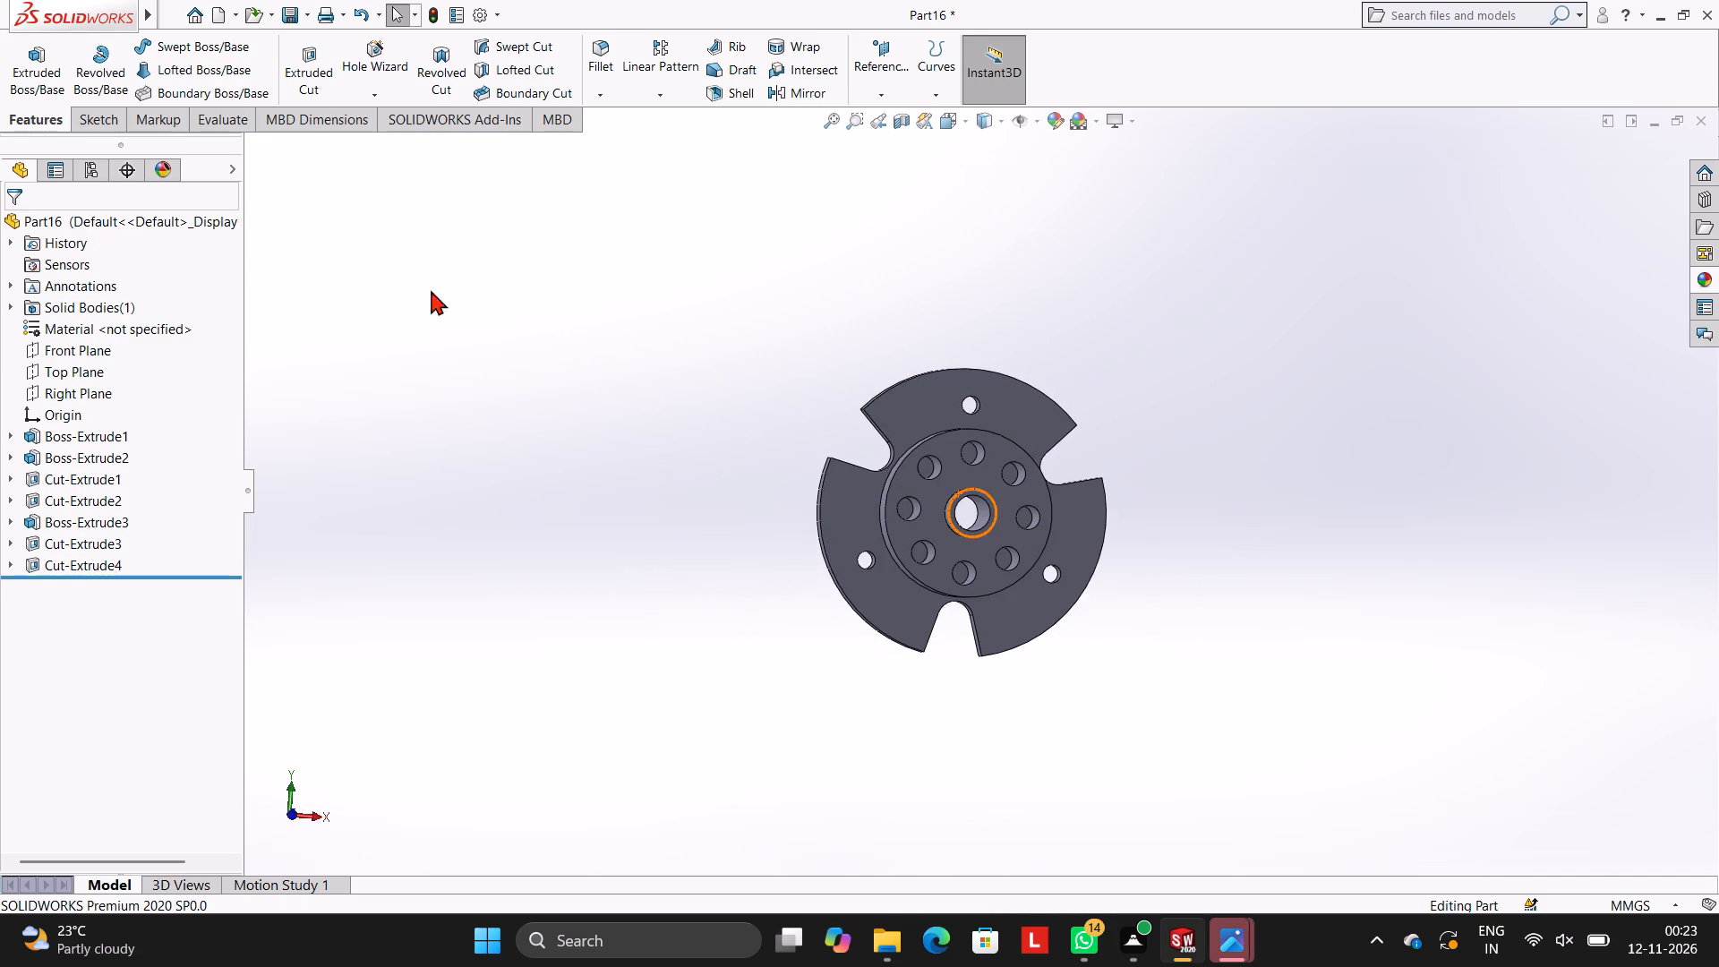
{"action": "middle_click_drag", "start_coordinate": [1109, 429], "coordinate": [1039, 312]}
{"action": "middle_click_drag", "start_coordinate": [1135, 548], "coordinate": [1262, 474]}
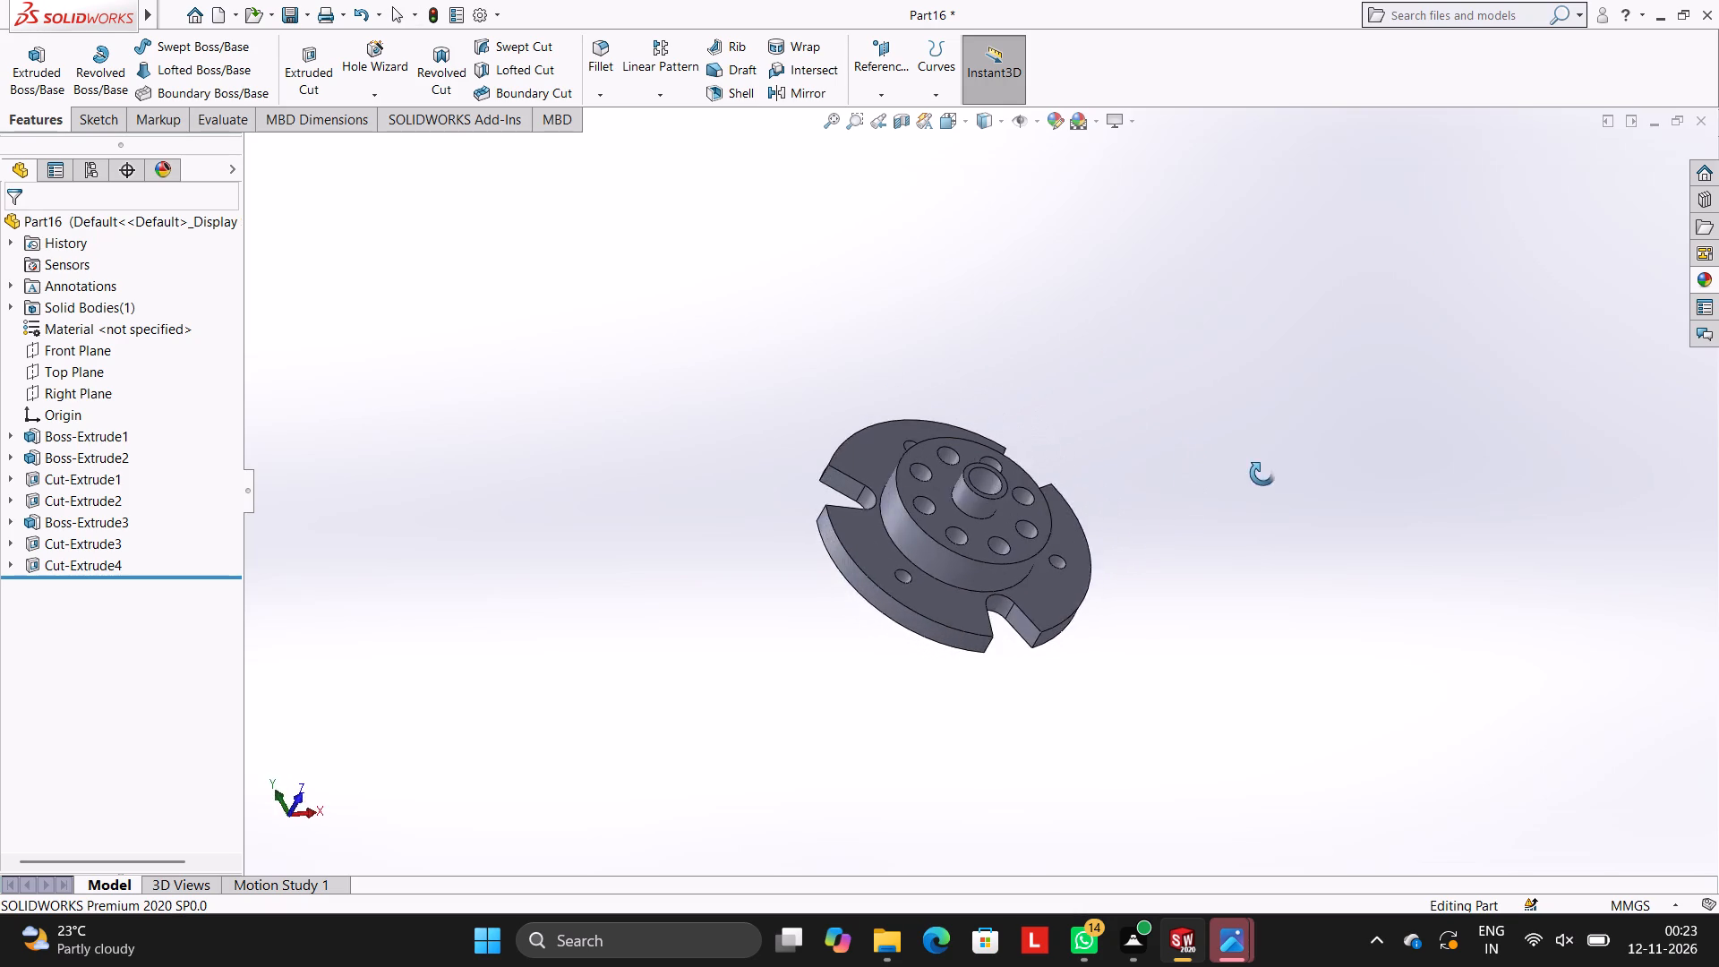
{"action": "middle_click_drag", "start_coordinate": [1262, 474], "coordinate": [1192, 417]}
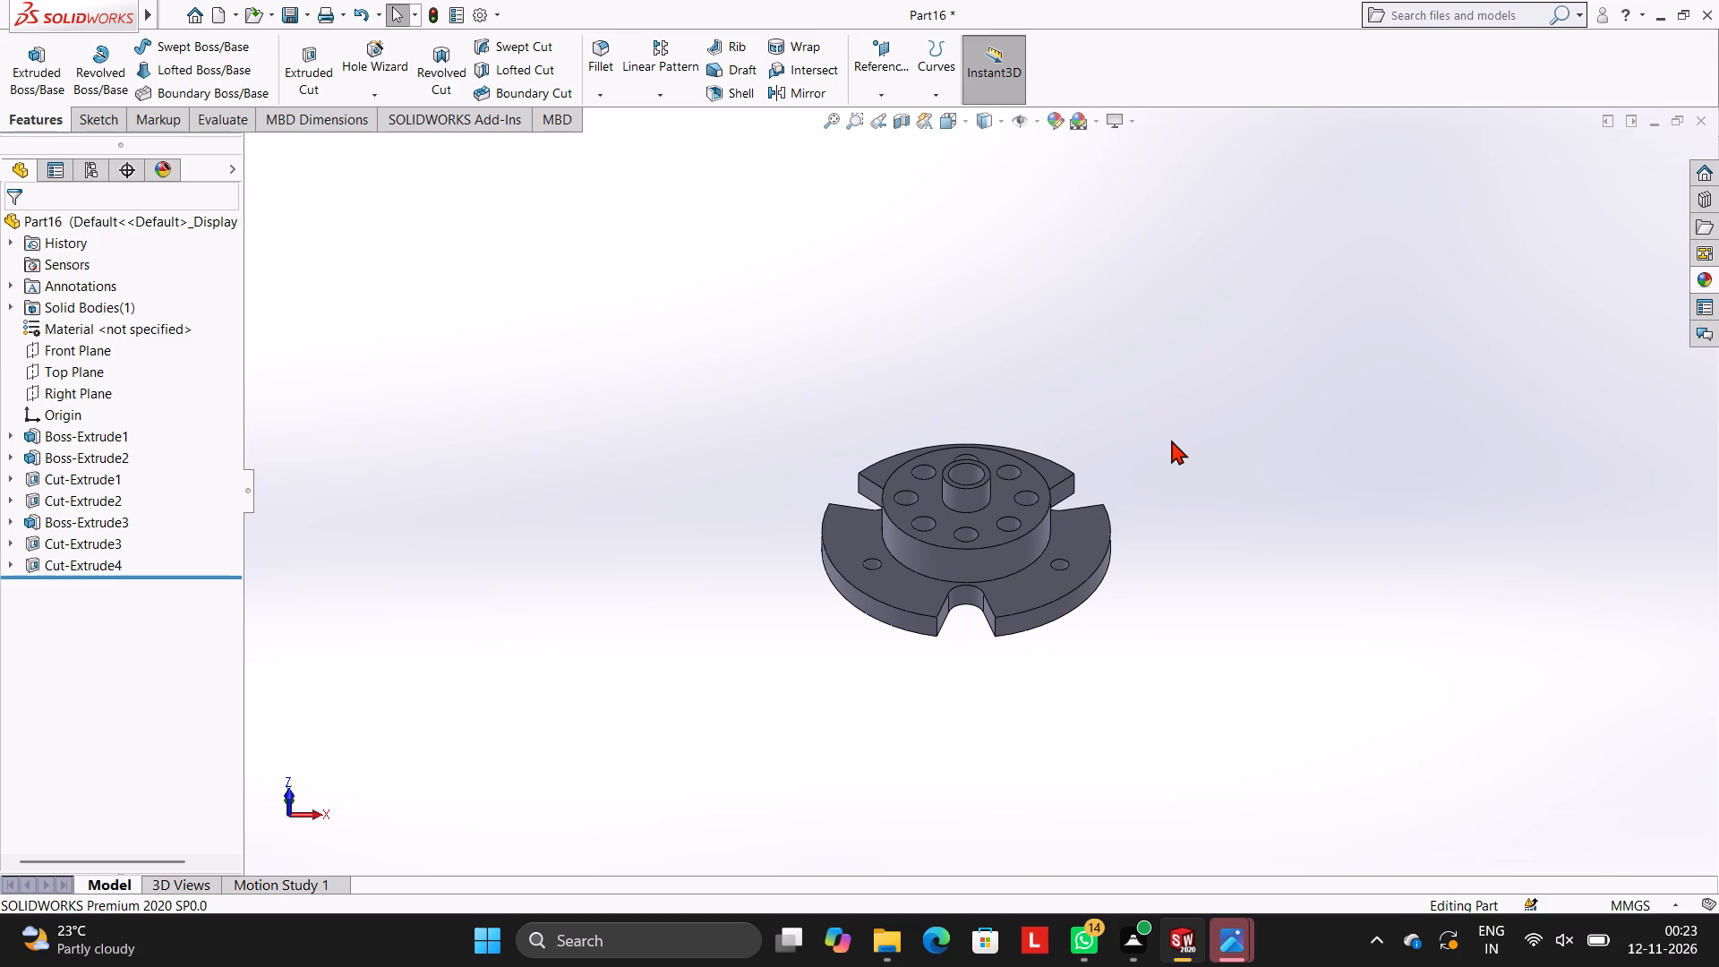
Save the part in the Documents folder as NOTCHED ROUND FLANGE WITH AND SIX HOLES, in SOLIDWORKS Part format.
{"action": "key", "text": "ctrl+s"}
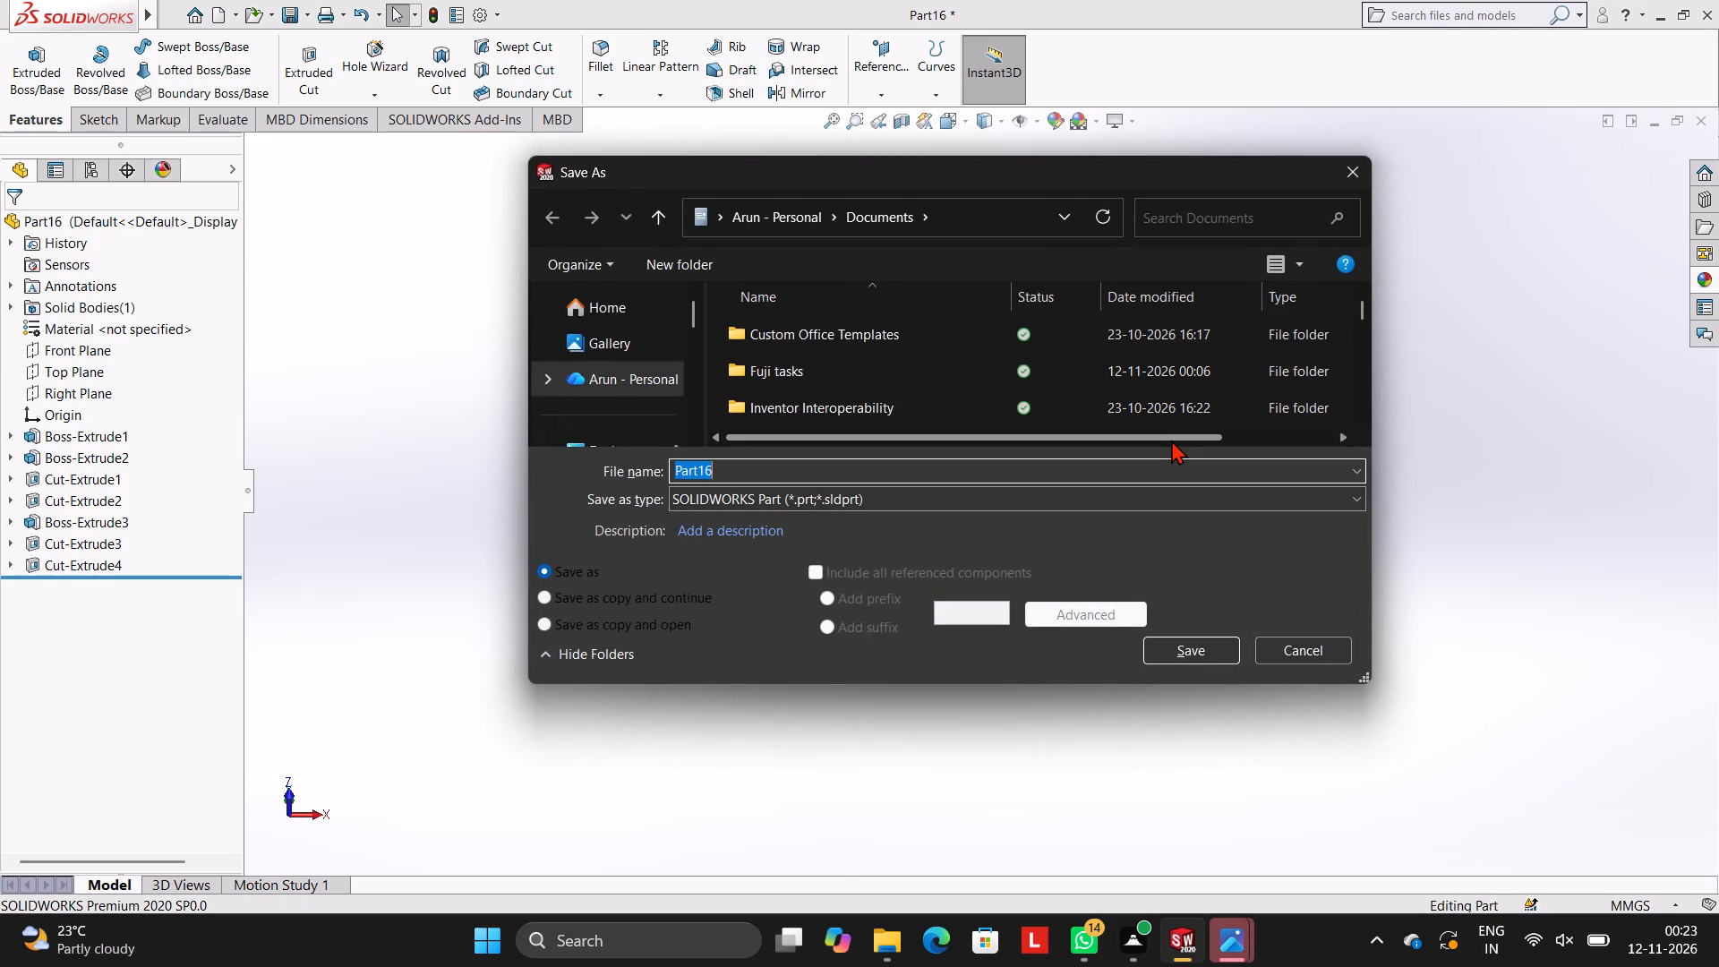
{"action": "type", "text": "NOTCHED"}
{"action": "key", "text": "space"}
{"action": "type", "text": "ROUND"}
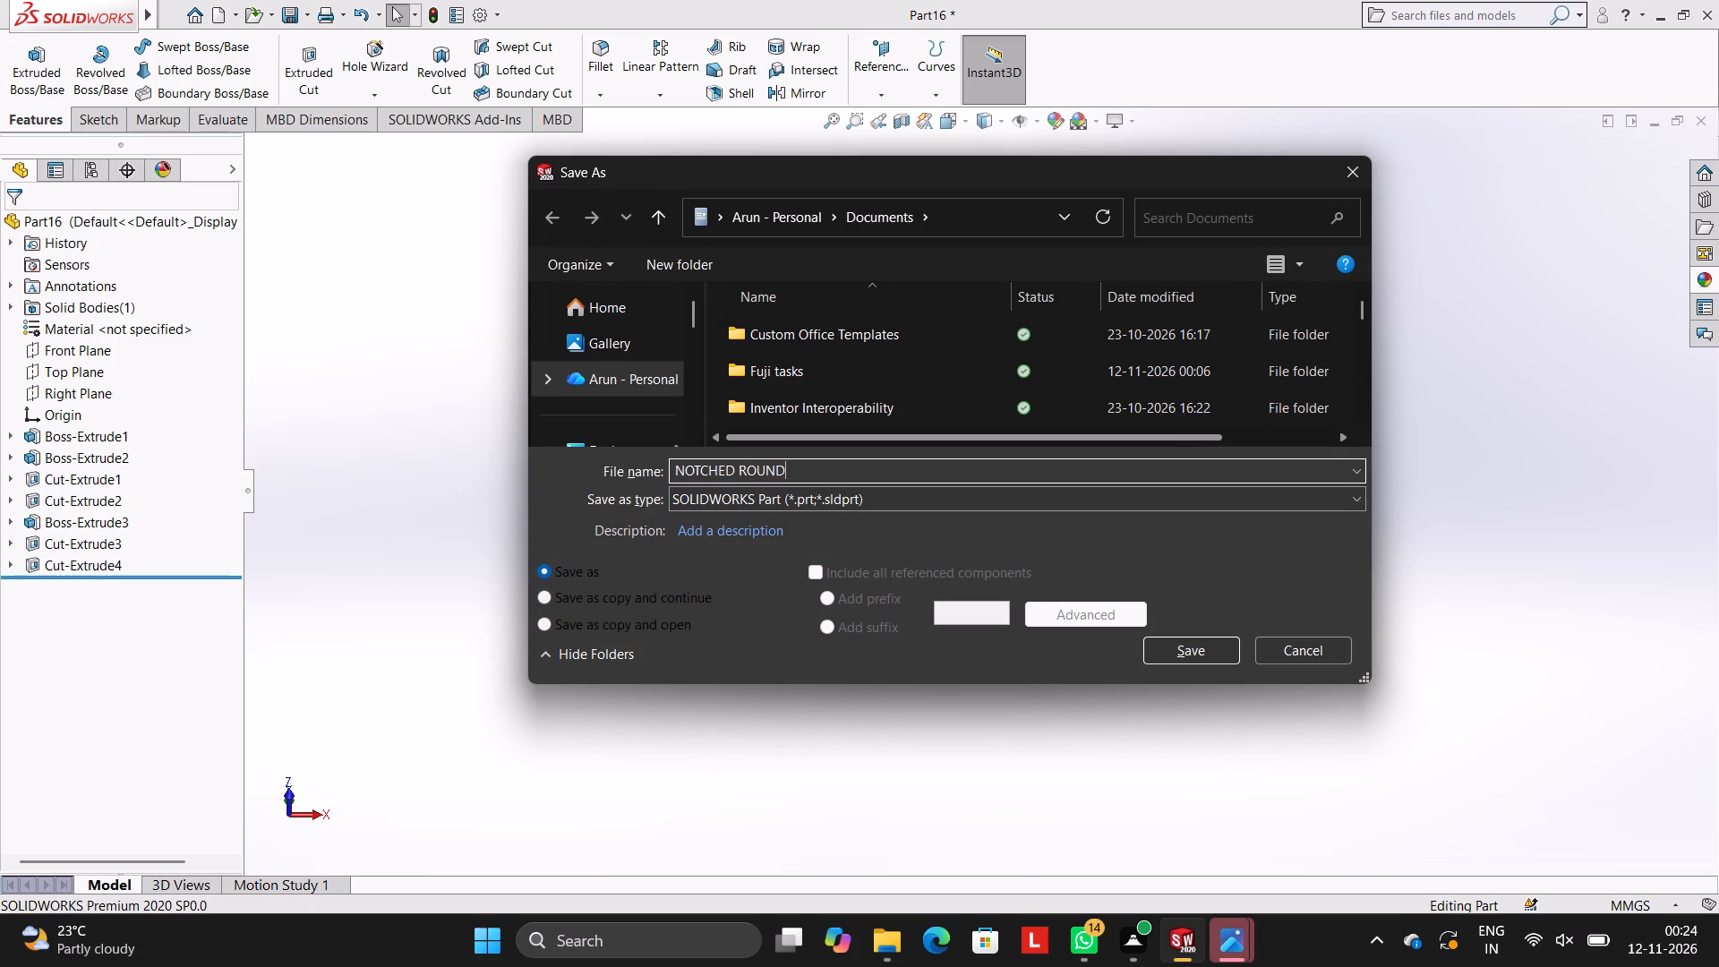
{"action": "key", "text": "space"}
{"action": "key", "text": "f"}
{"action": "key", "text": "l"}
{"action": "key", "text": "a"}
{"action": "key", "text": "n"}
{"action": "type", "text": "GE"}
{"action": "key", "text": "space"}
{"action": "type", "text": "WITH"}
{"action": "key", "text": "space"}
{"action": "key", "text": "a"}
{"action": "type", "text": "ND SIX"}
{"action": "key", "text": "space"}
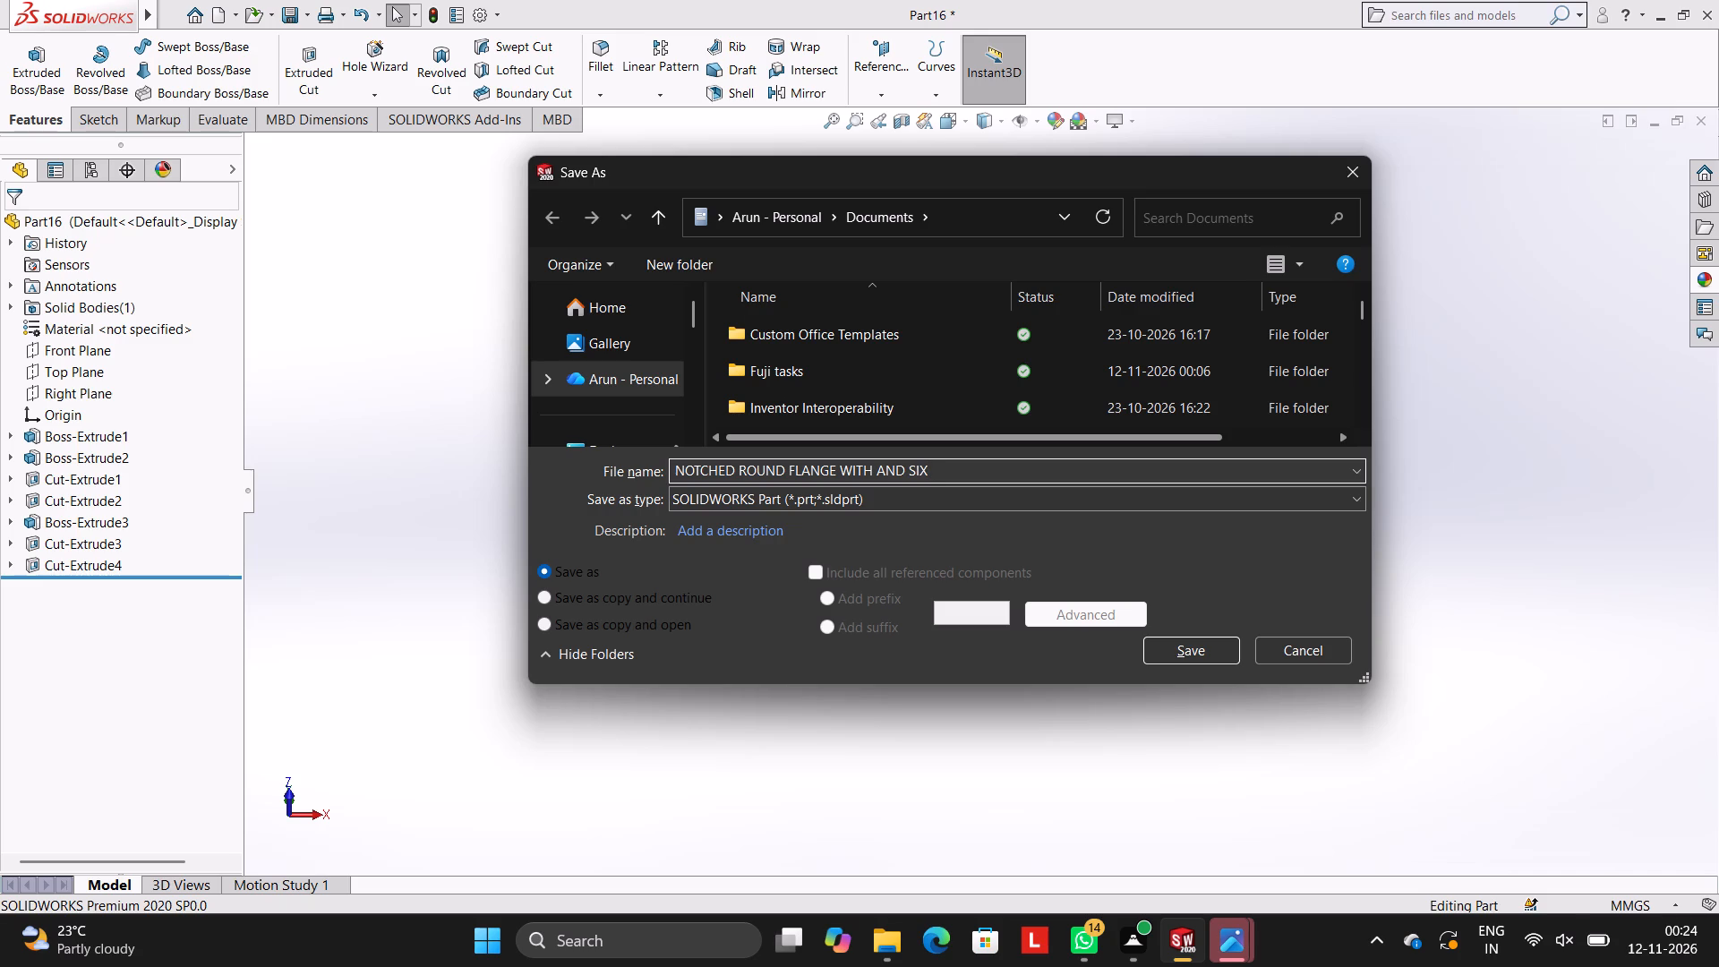
{"action": "type", "text": "HOLES"}
{"action": "key", "text": "space"}
{"action": "left_click", "coordinate": [1214, 653]}
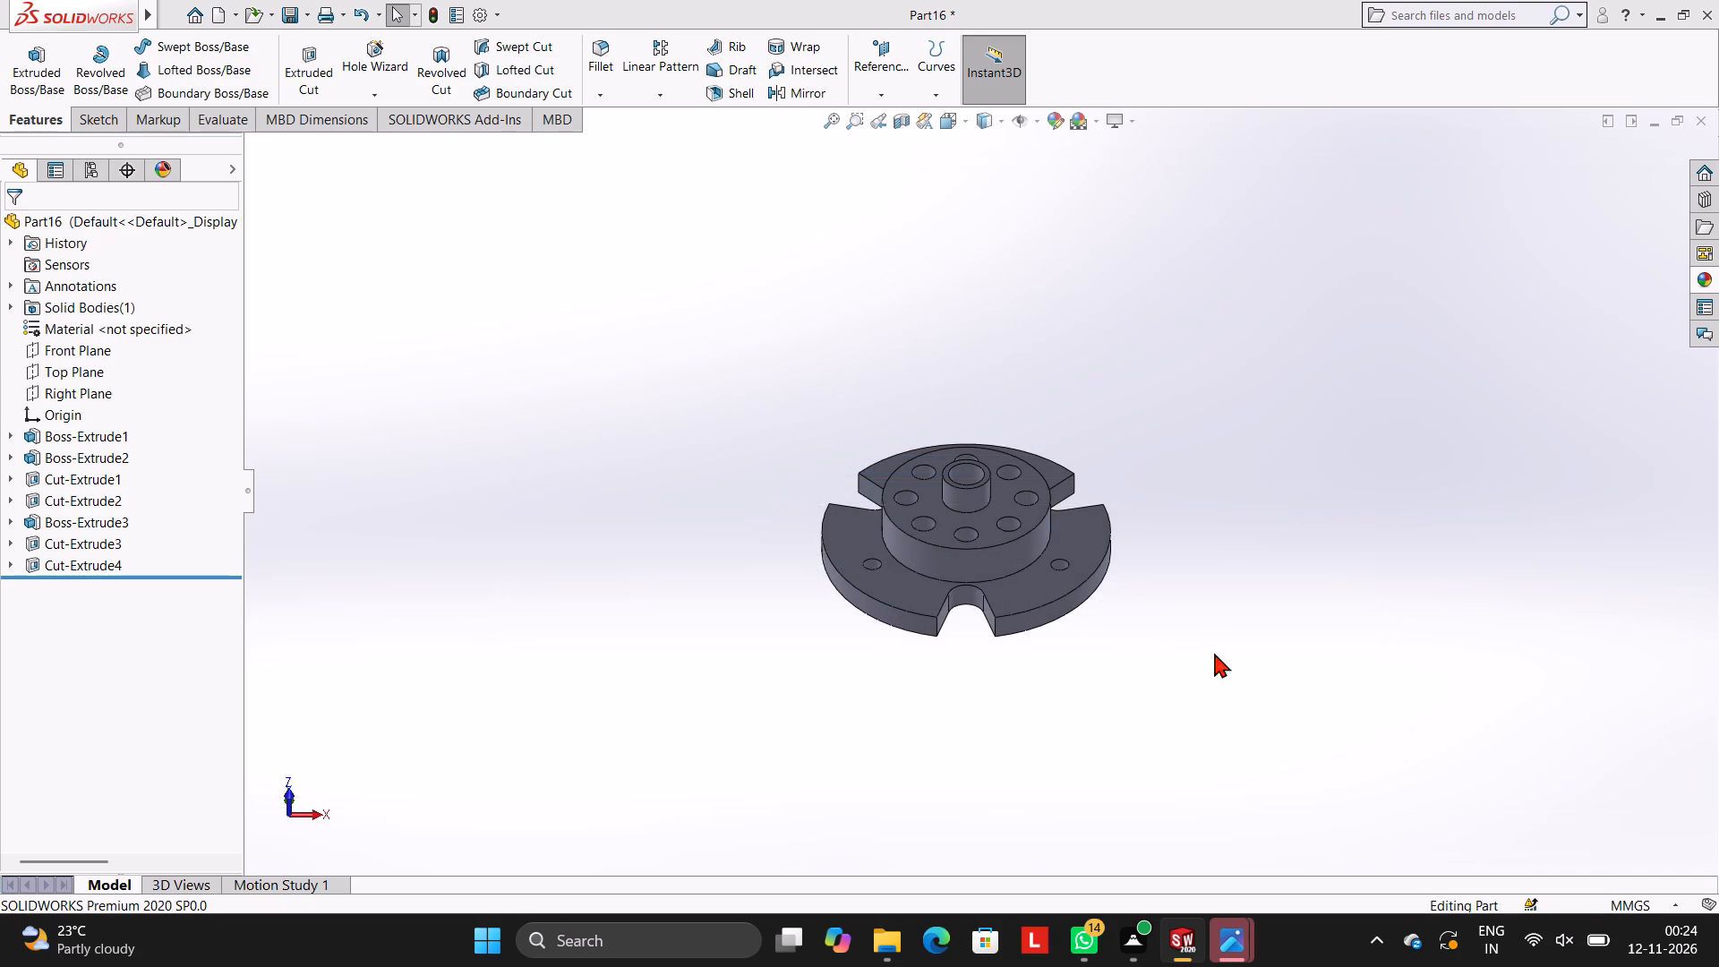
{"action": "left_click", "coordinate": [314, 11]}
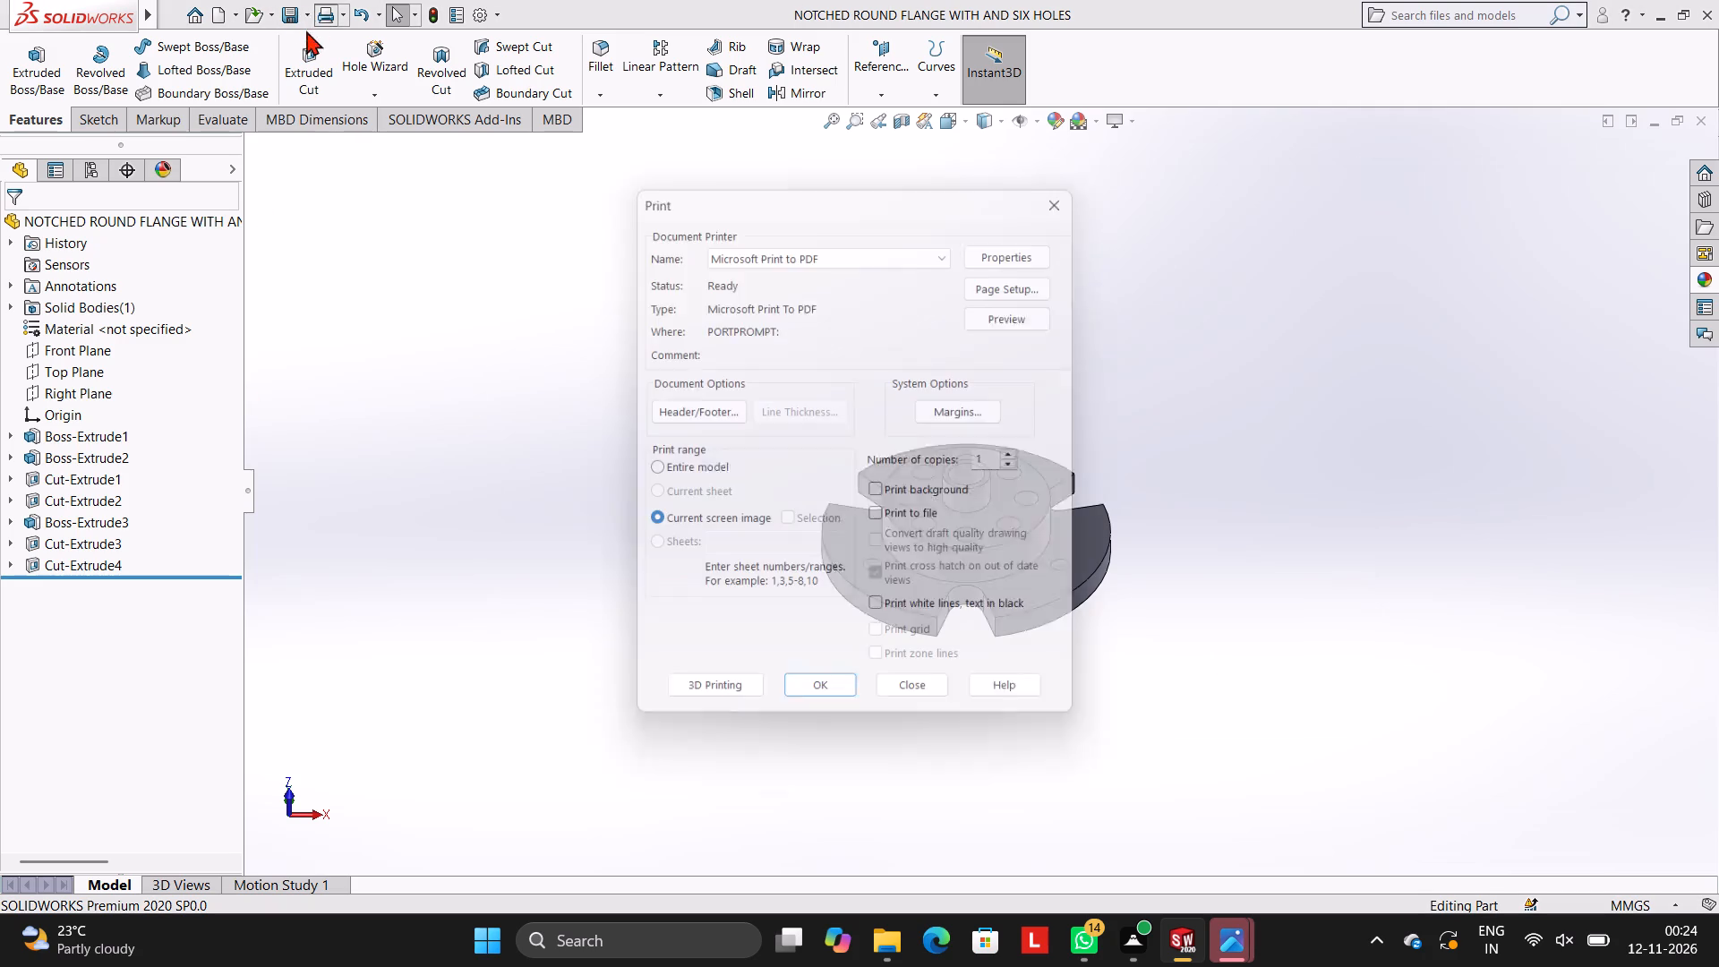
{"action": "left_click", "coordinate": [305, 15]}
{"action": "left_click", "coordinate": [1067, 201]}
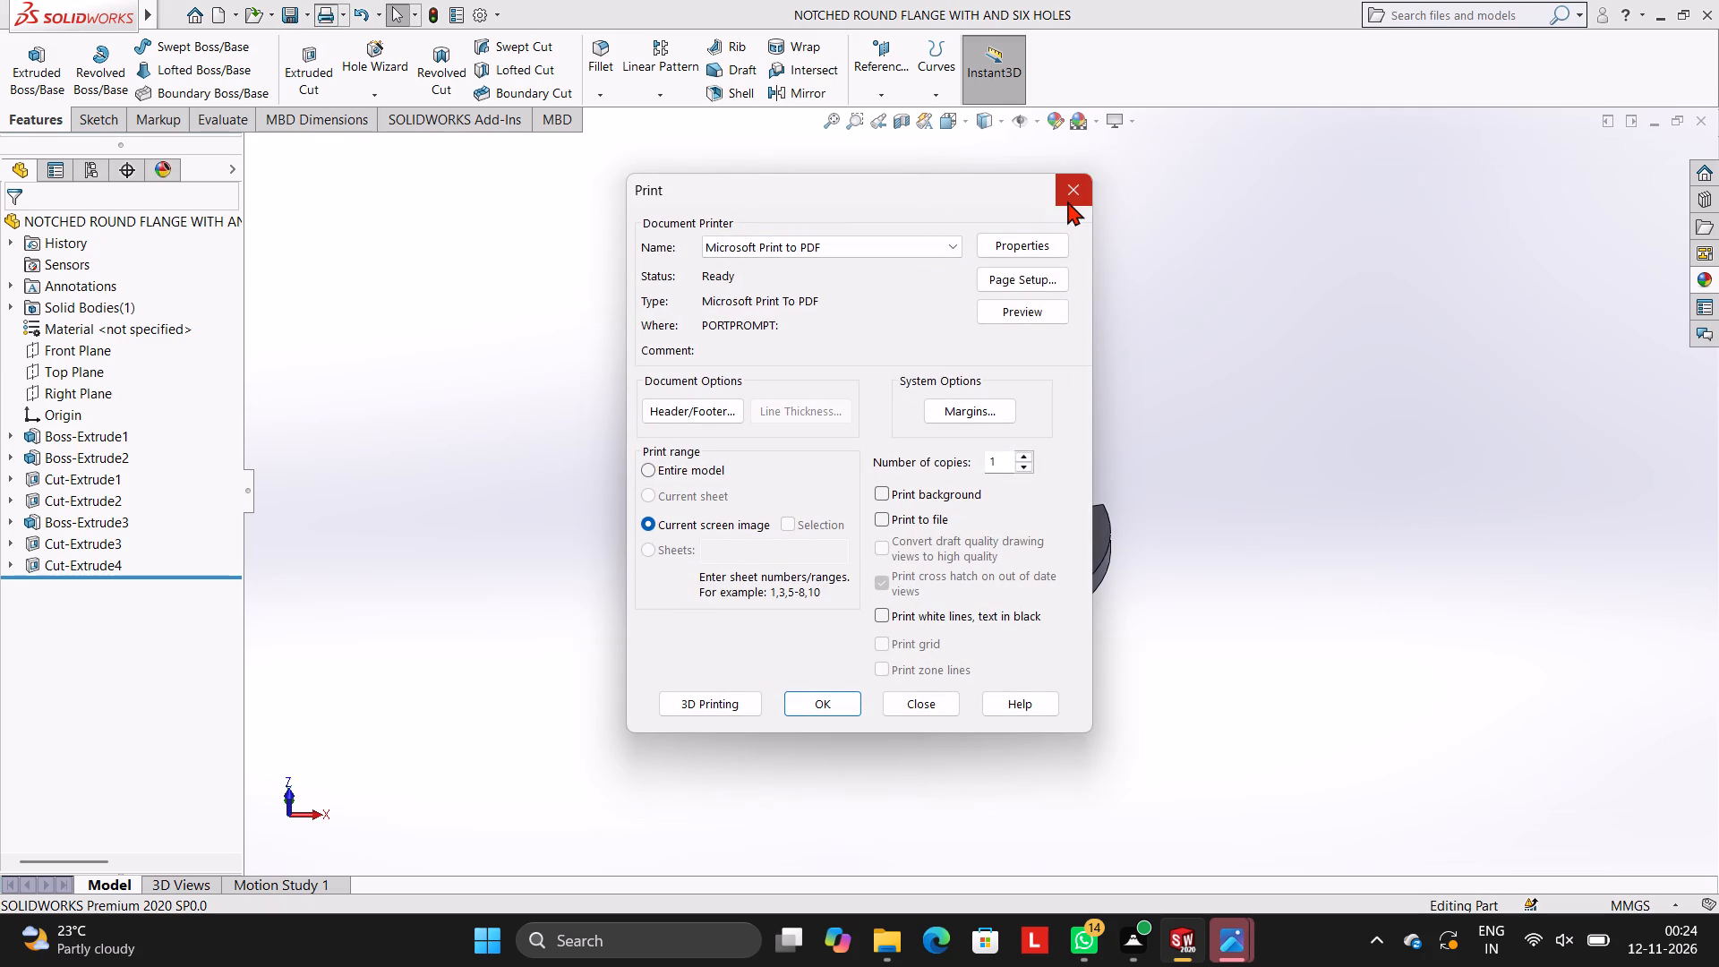
Save the part under the same name in the file format listed between Adobe Photoshop Files and CATIA Graphics.
{"action": "left_click", "coordinate": [313, 6]}
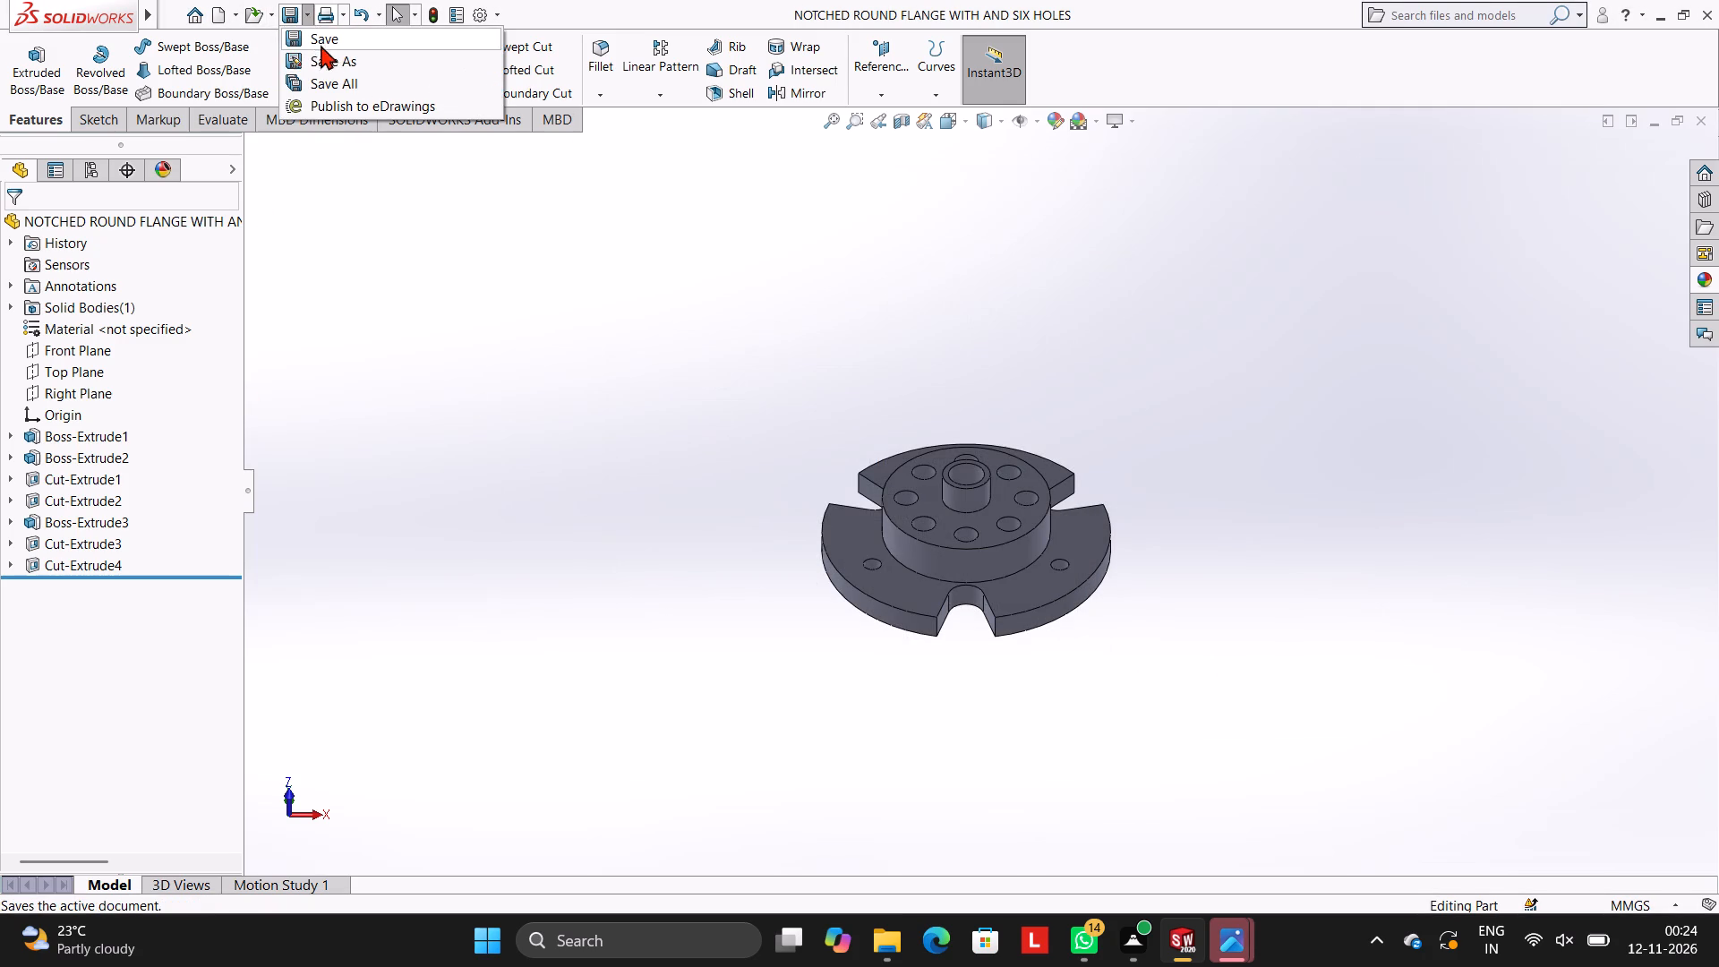
{"action": "left_click", "coordinate": [327, 51]}
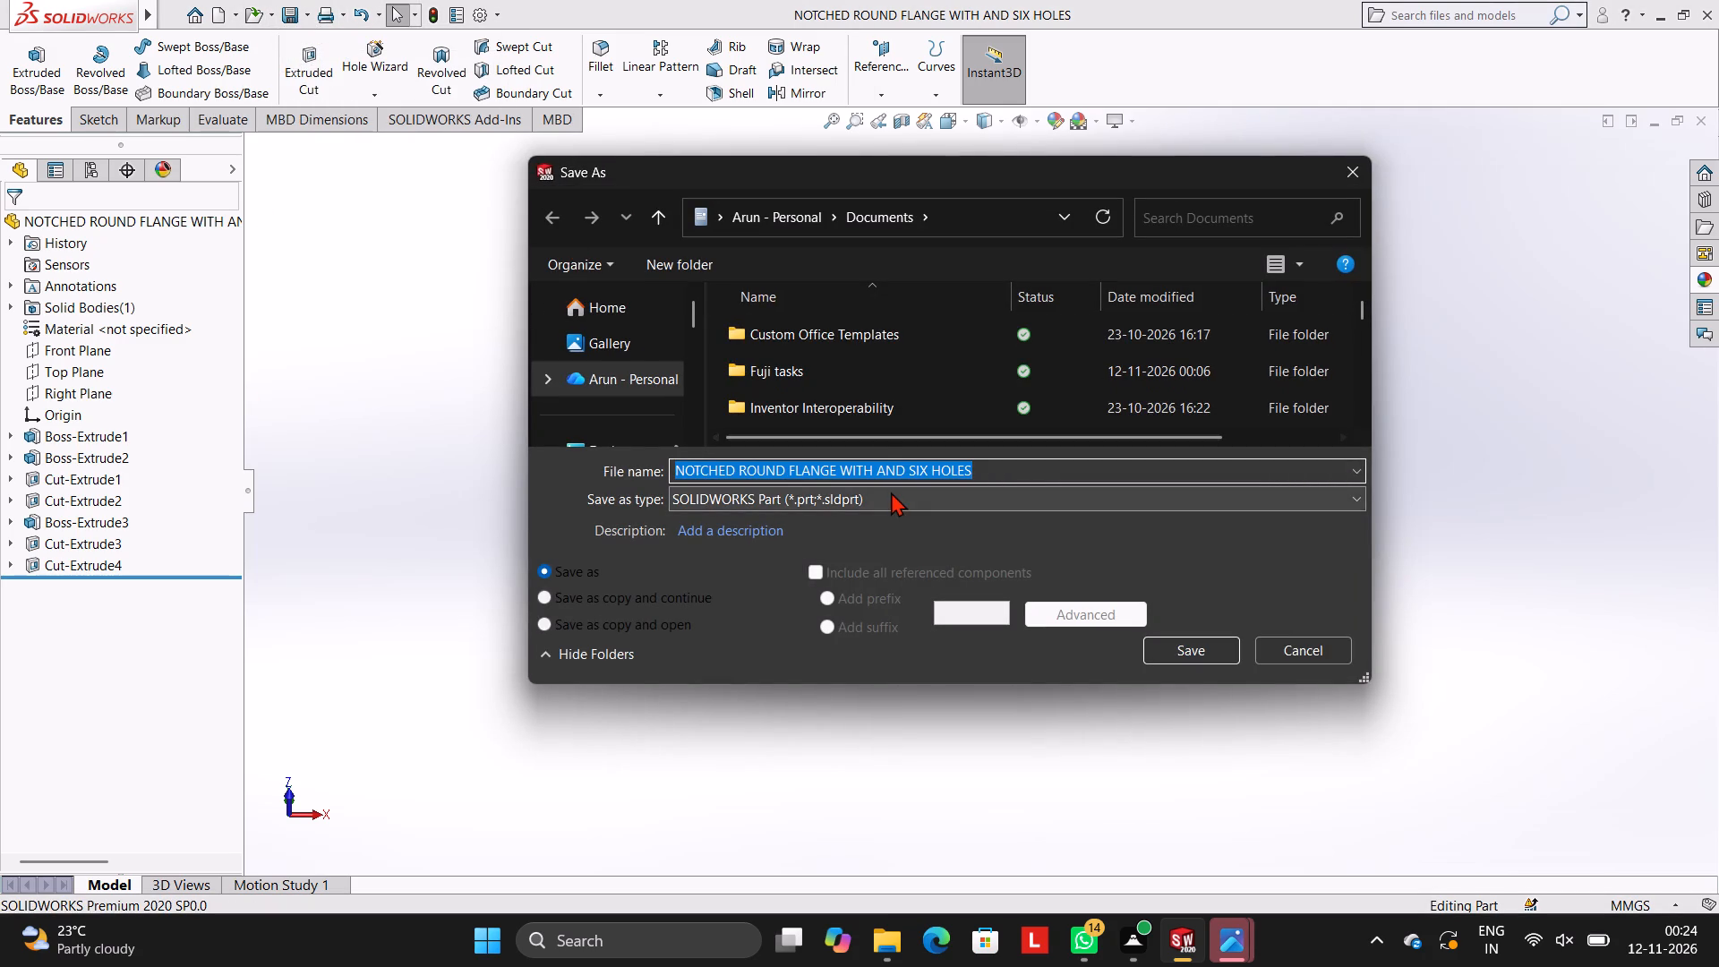
{"action": "left_click", "coordinate": [892, 492]}
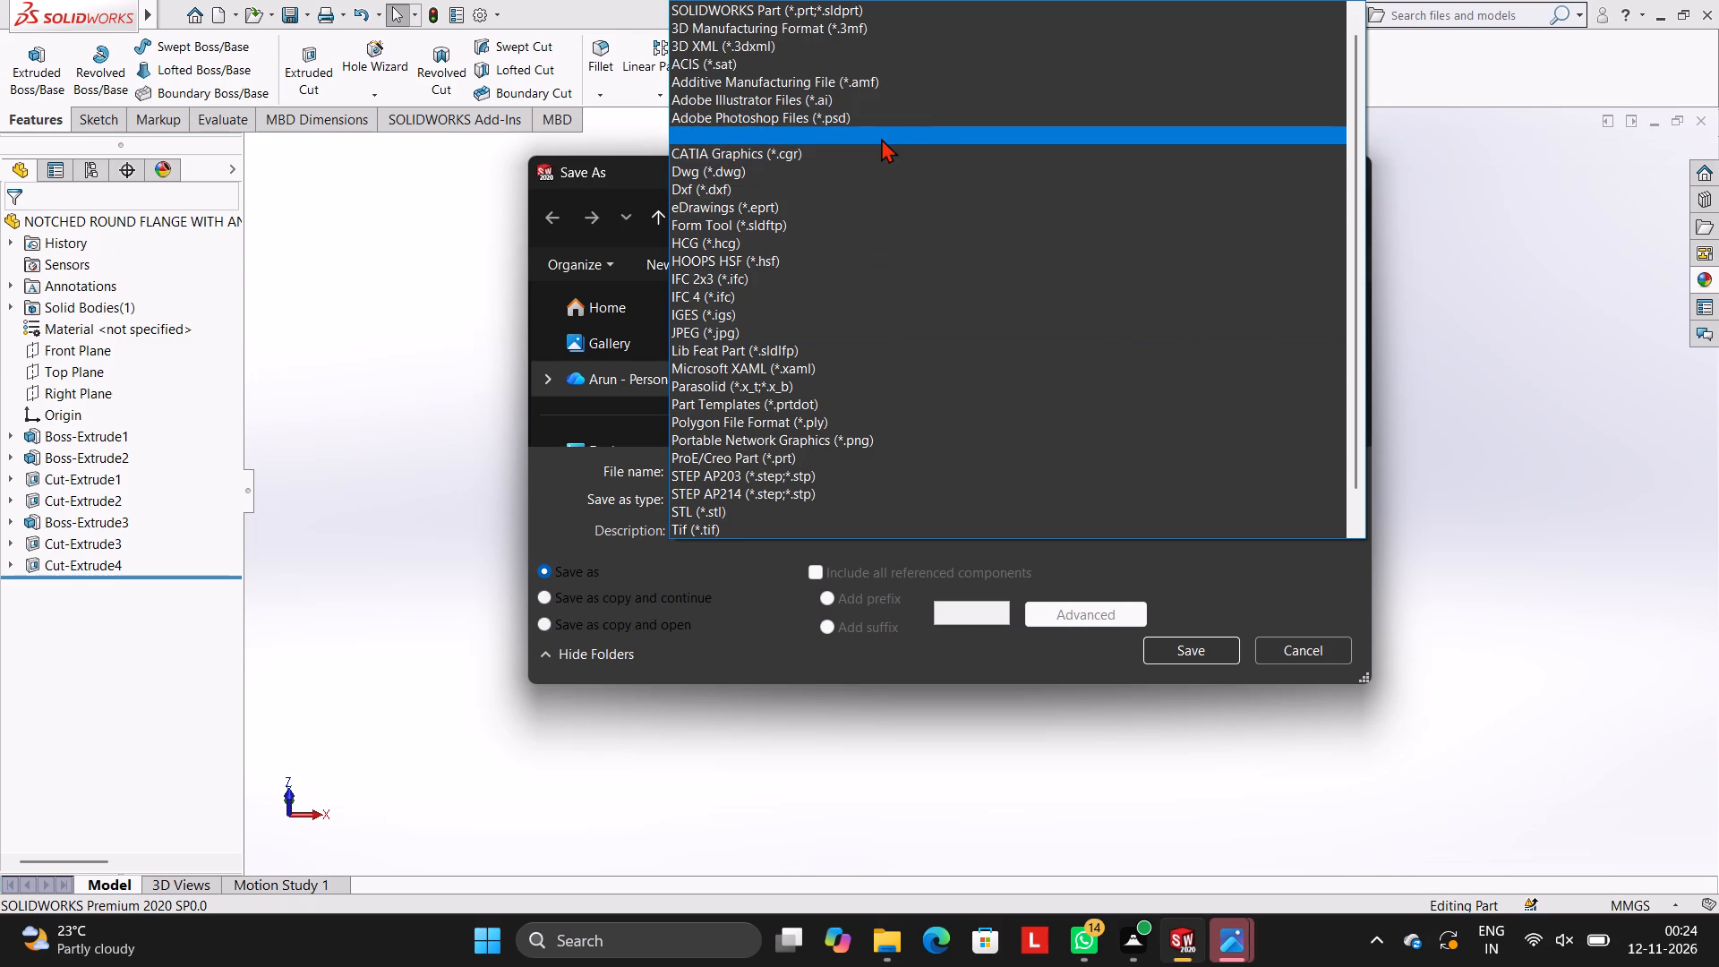
{"action": "left_click", "coordinate": [881, 138]}
{"action": "left_click", "coordinate": [1189, 688]}
{"action": "scroll", "coordinate": [1110, 602], "scroll_direction": "down", "scroll_amount": 4}
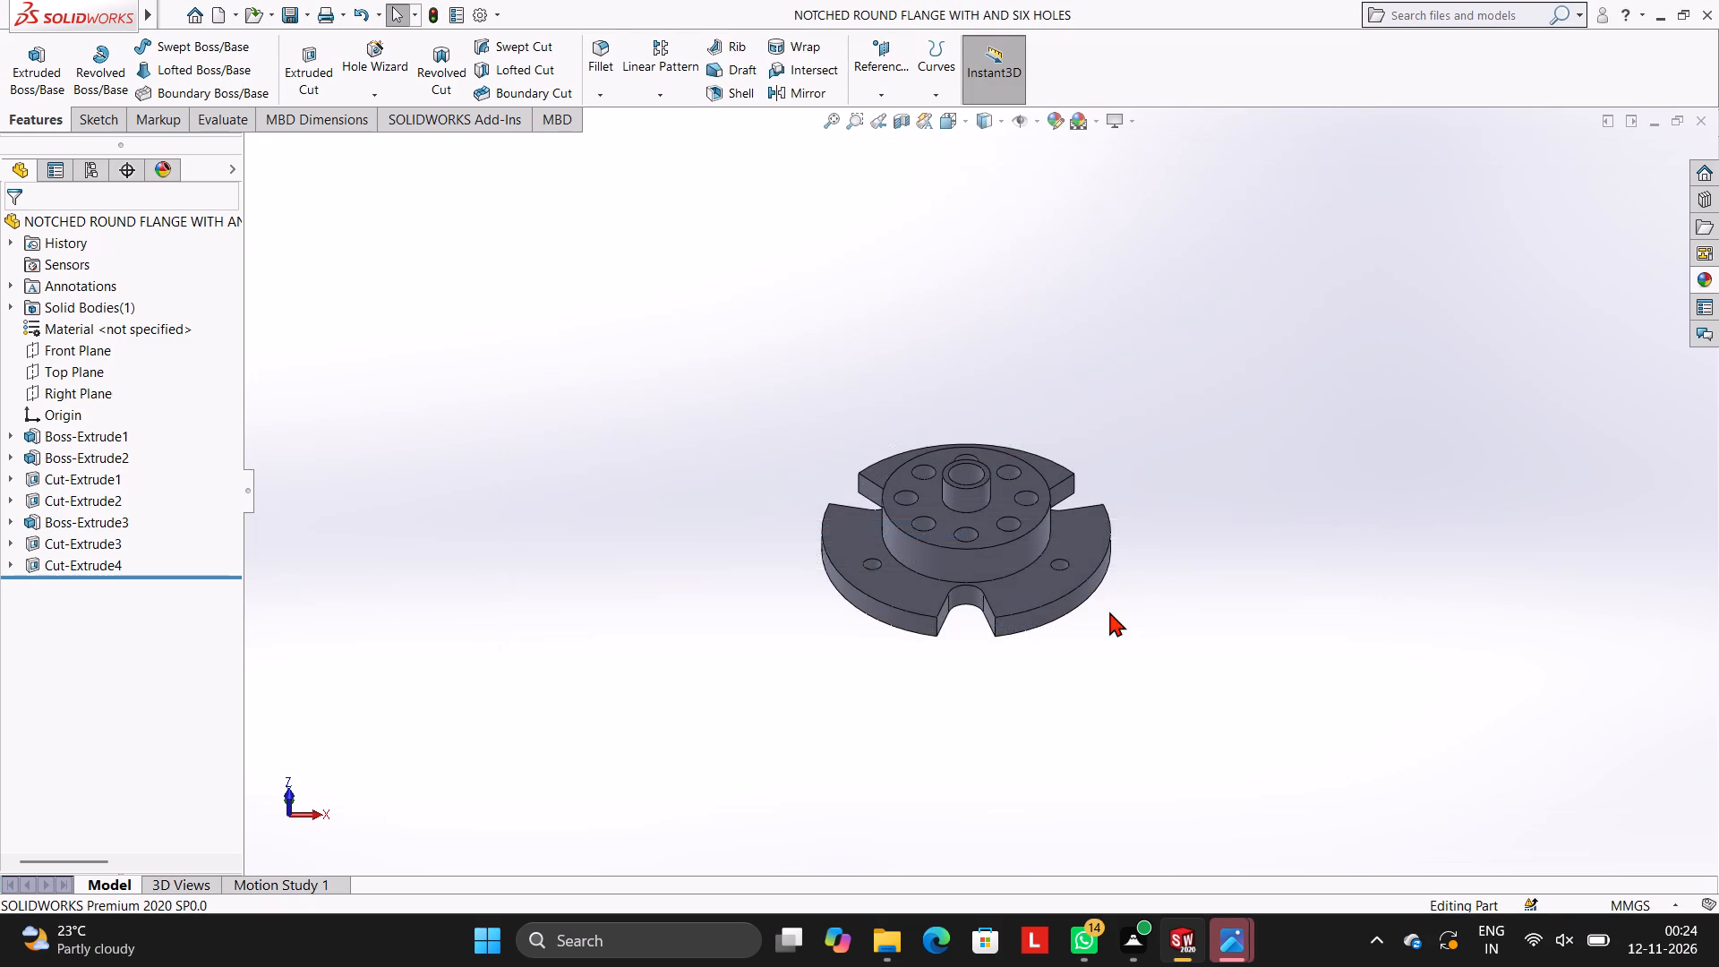